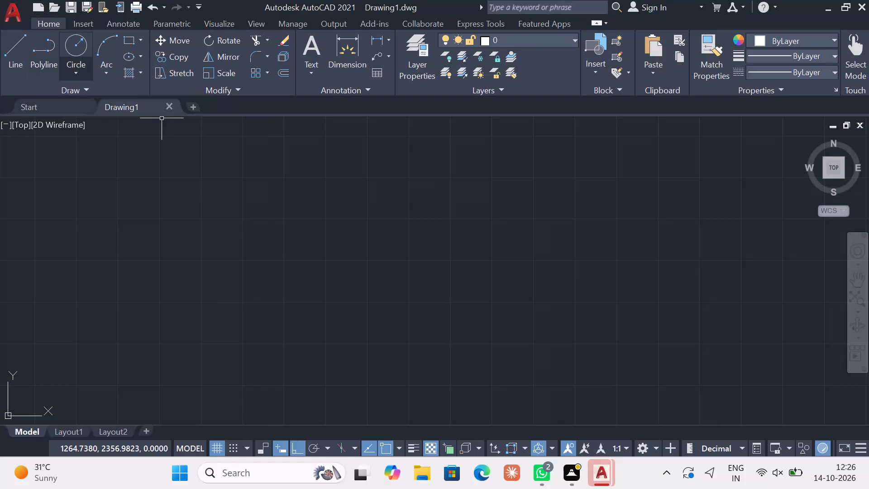
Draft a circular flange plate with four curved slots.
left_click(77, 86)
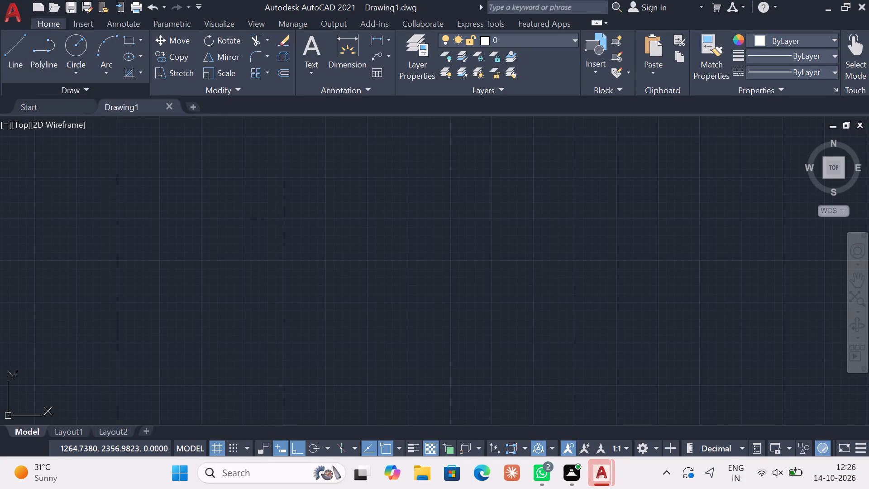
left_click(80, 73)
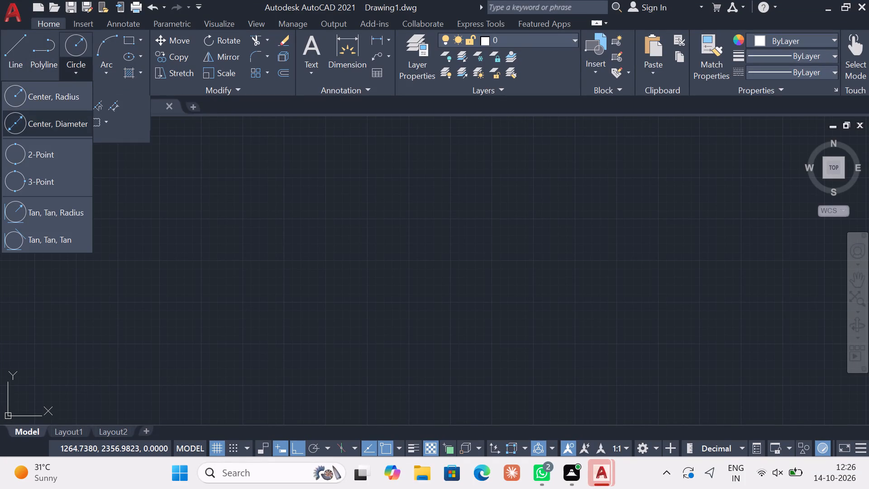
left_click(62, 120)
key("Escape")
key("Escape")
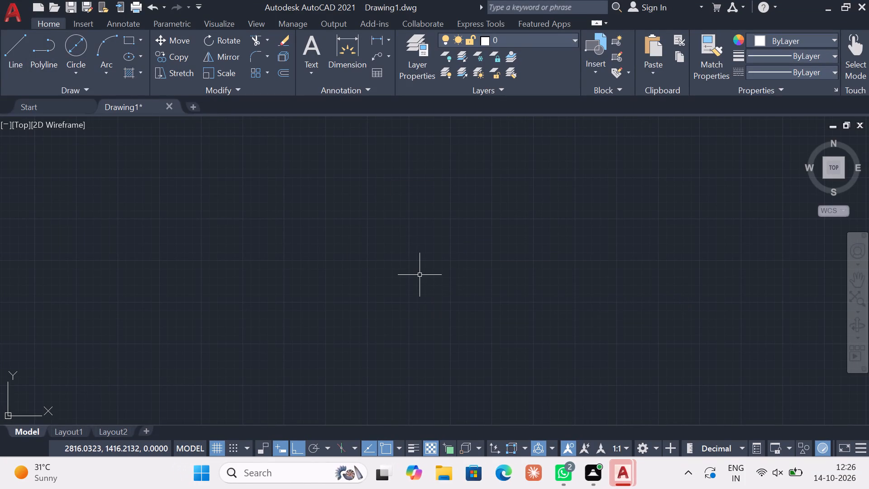
Set the drawing units' decimal length precision to one decimal place (0.0).
type("units")
key("Return")
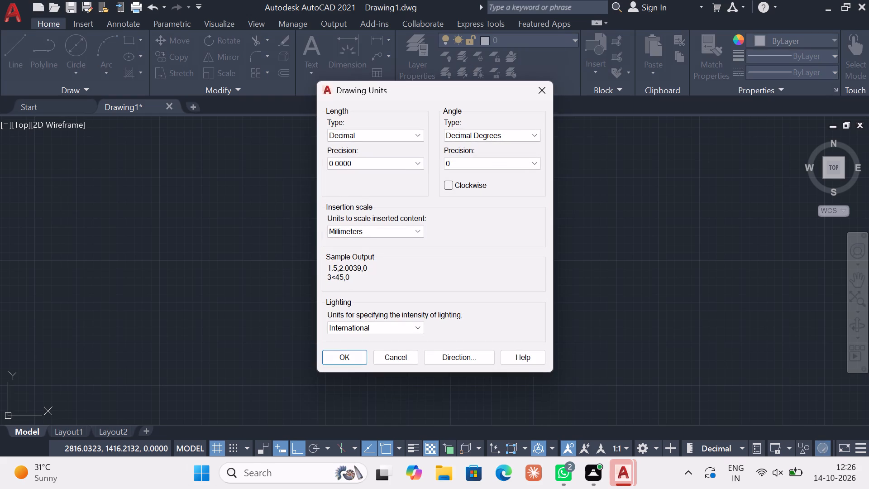
double_click(411, 161)
left_click(418, 164)
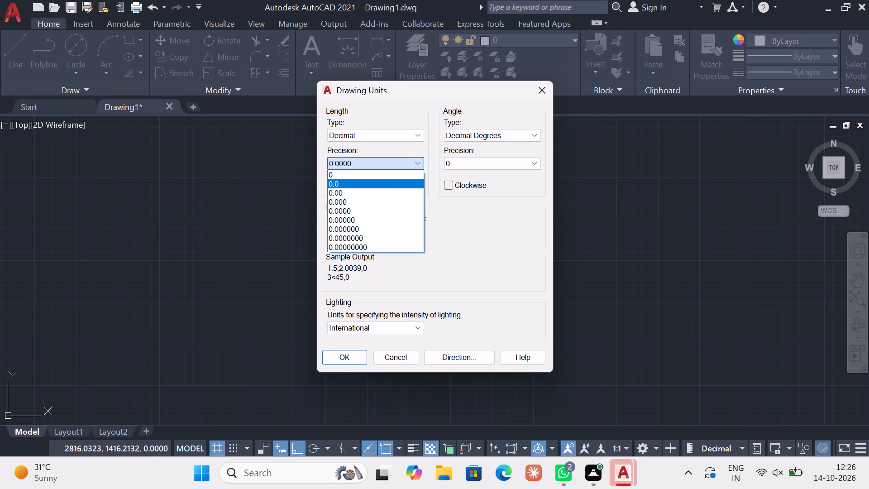
left_click(405, 187)
left_click(345, 359)
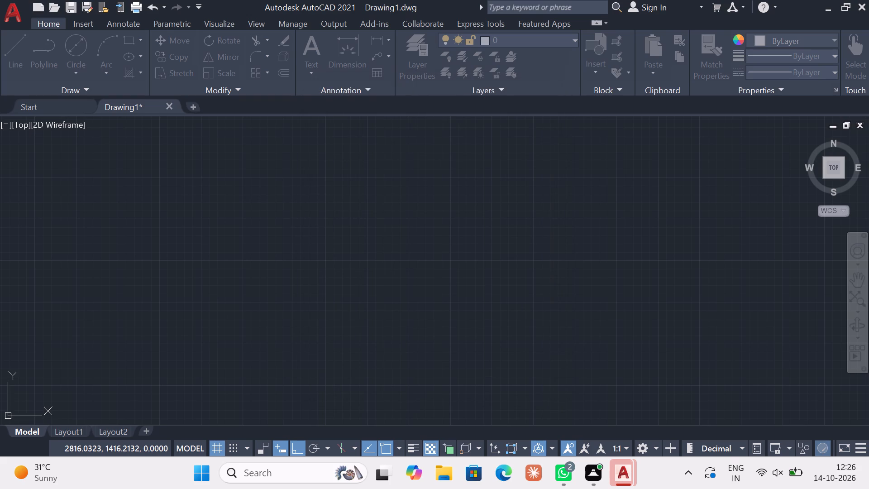
Modify the ISO-25 dimension style to 0.0 linear precision with a period decimal separator, and make it current.
type("dim")
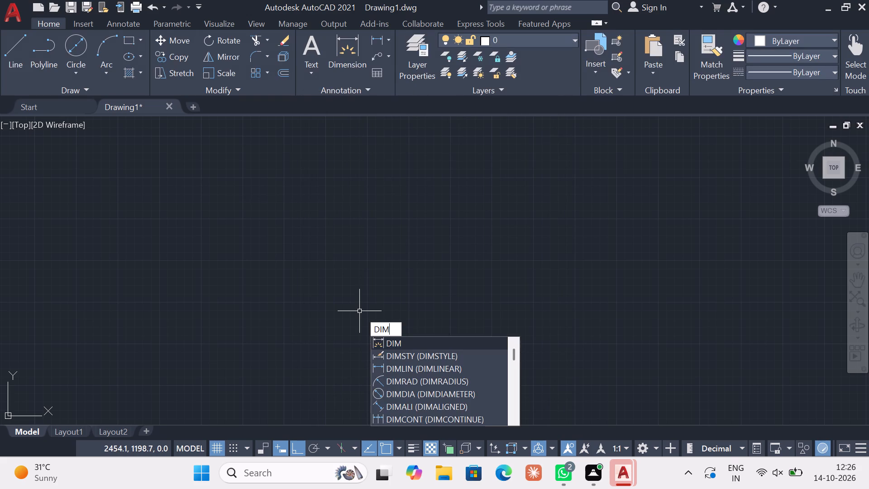
double_click(456, 352)
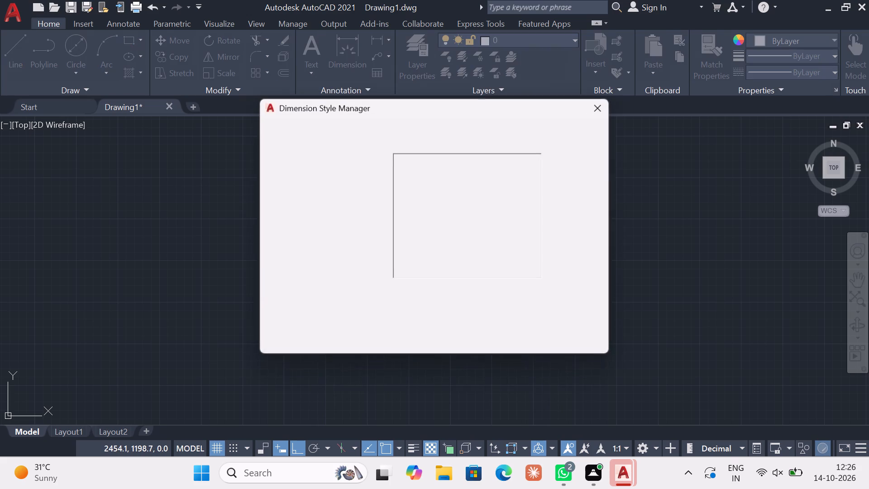
left_click(586, 205)
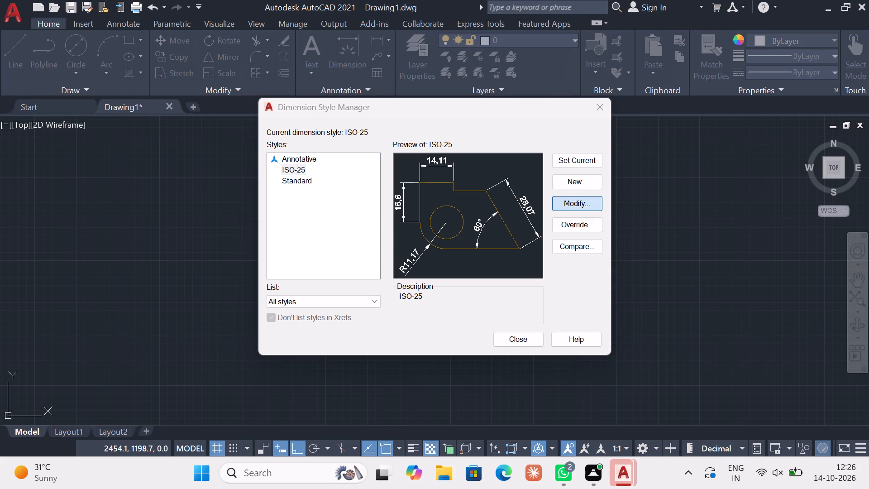
left_click(587, 204)
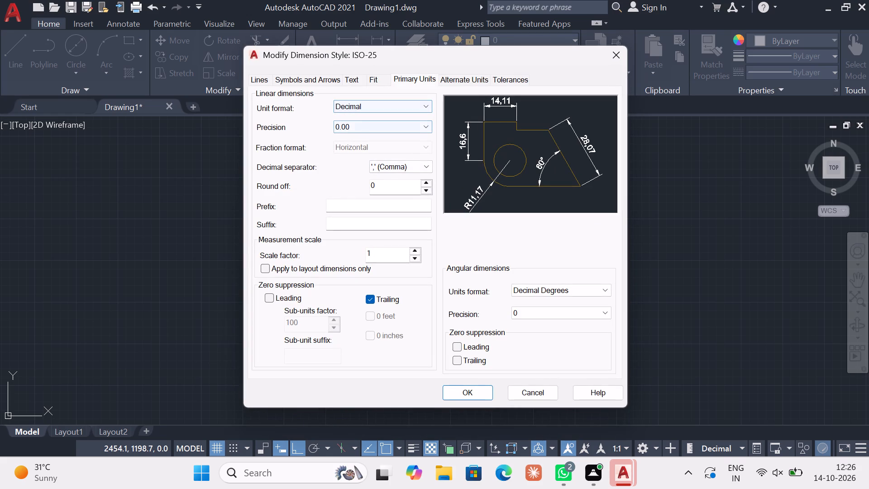
left_click(409, 125)
double_click(398, 151)
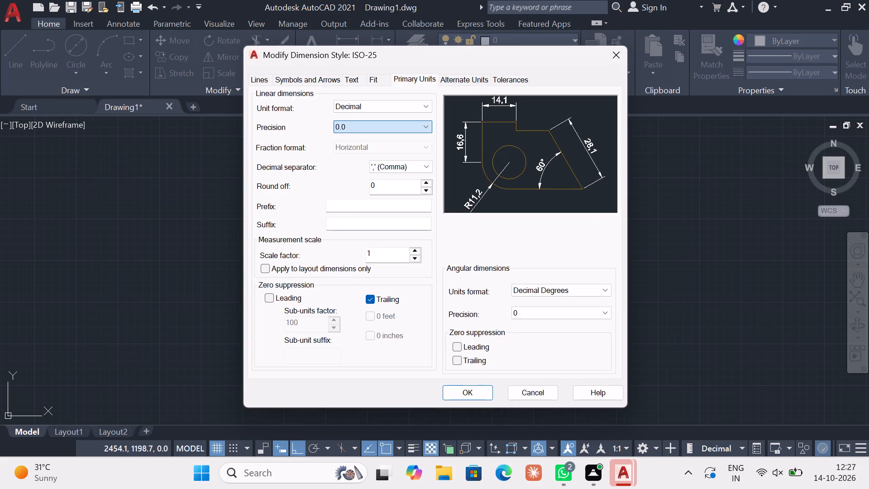
left_click(407, 163)
left_click(406, 177)
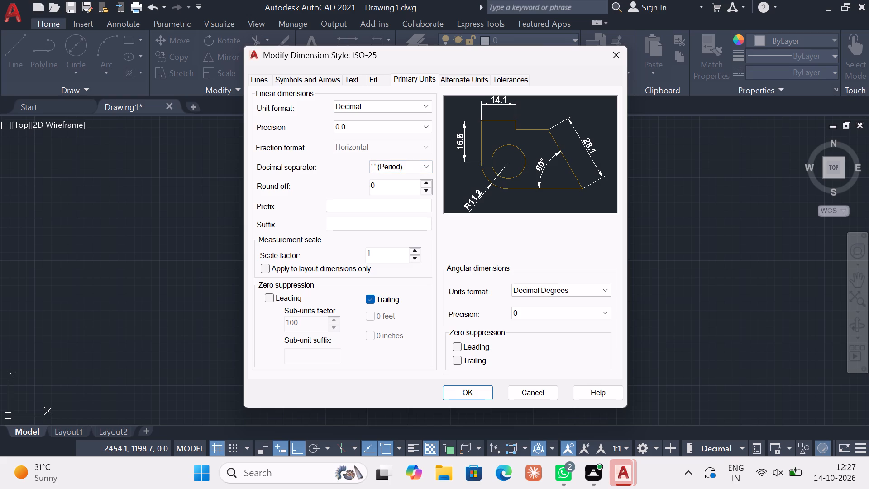
left_click(473, 392)
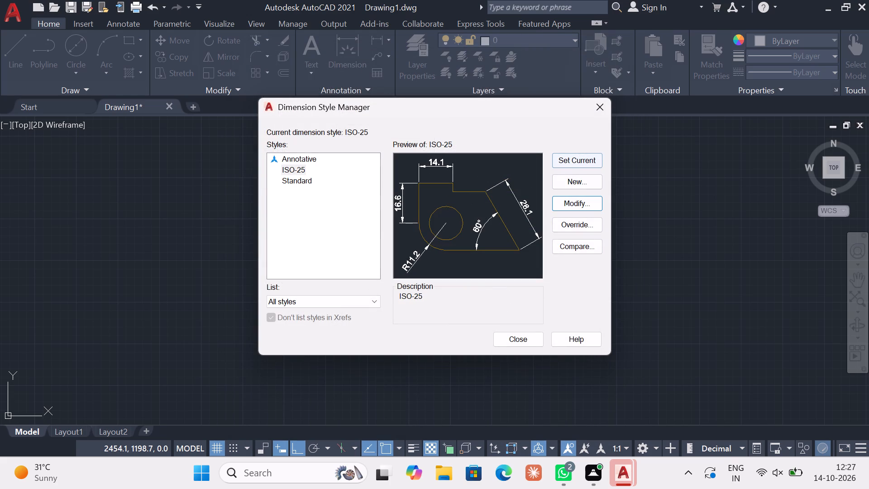
left_click(594, 158)
left_click(515, 337)
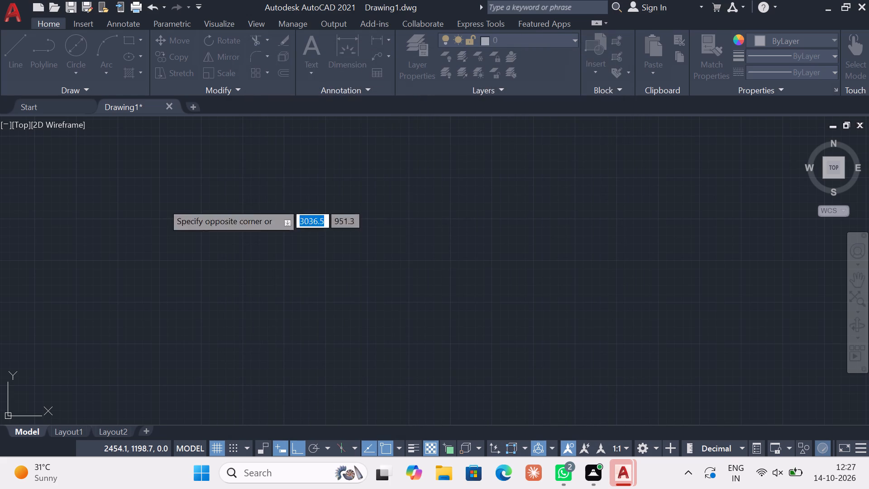
key("Escape")
key("Escape")
key("Escape")
Draw a circle with a diameter of 200 near the middle of the drawing area.
left_click(84, 66)
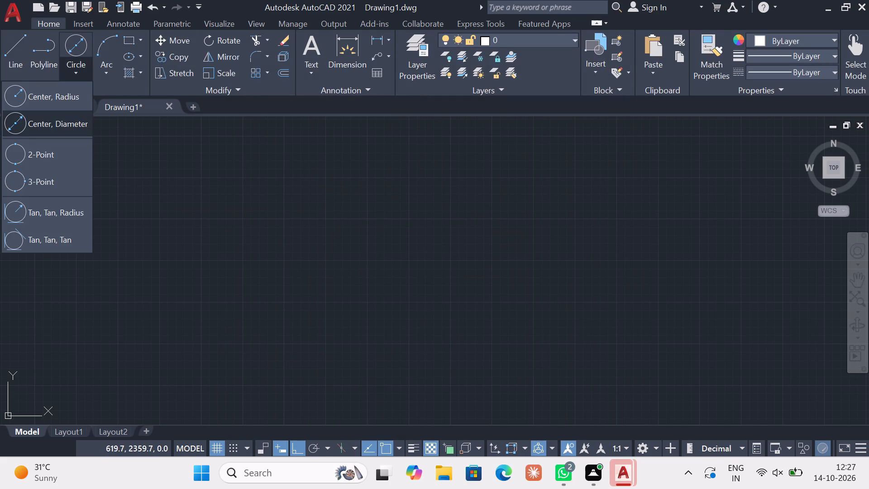
left_click(74, 125)
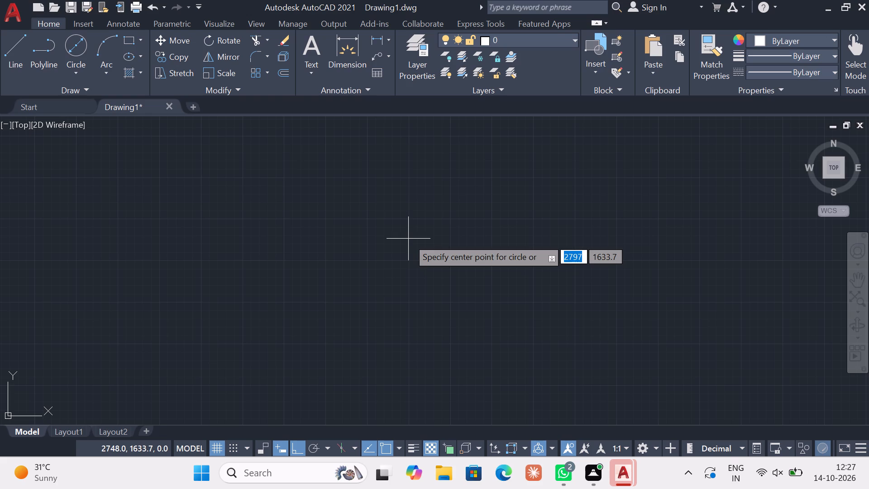
left_click(408, 239)
type("200")
key("Return")
key("Escape")
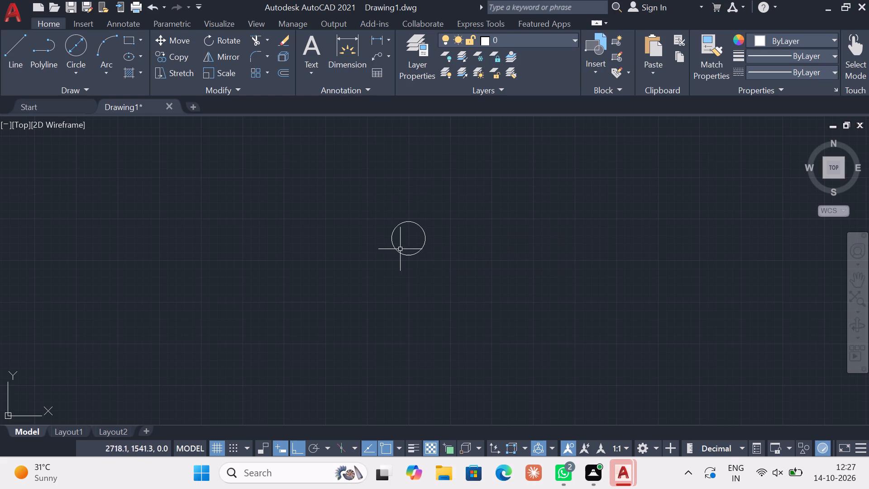
Load the ACAD_ISO08W100 long-dash short-dash linetype and make it the current linetype.
scroll(413, 232, "up", 2)
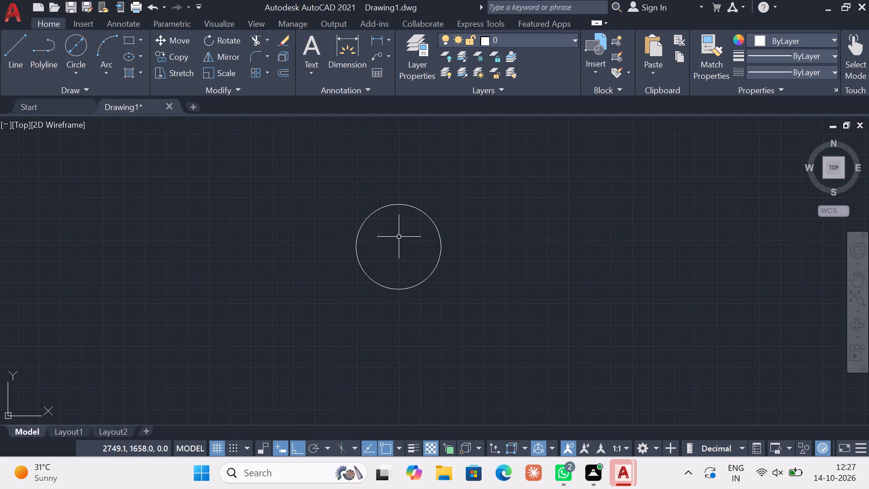
key("Escape")
left_click(806, 70)
left_click(784, 148)
left_click(550, 120)
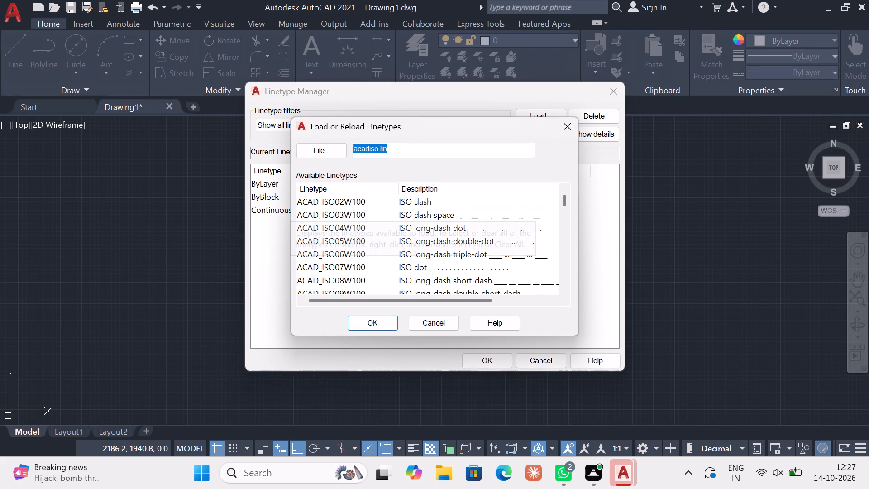
double_click(529, 281)
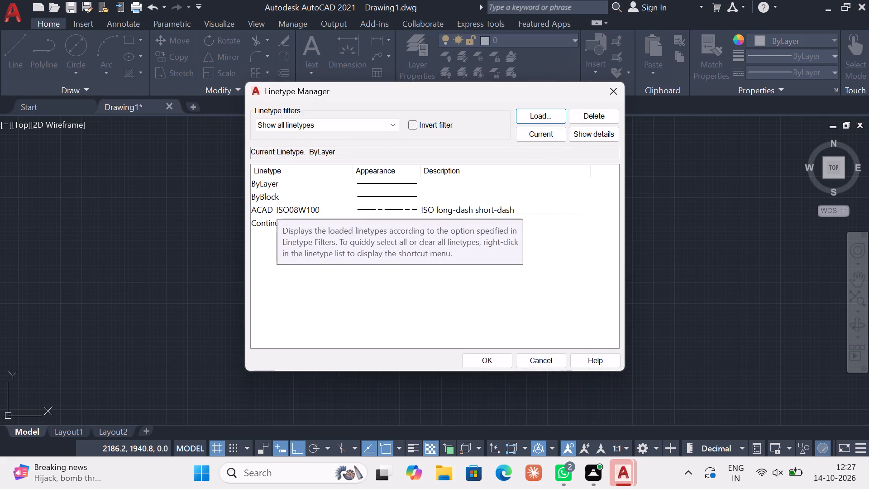
left_click(541, 214)
left_click(544, 134)
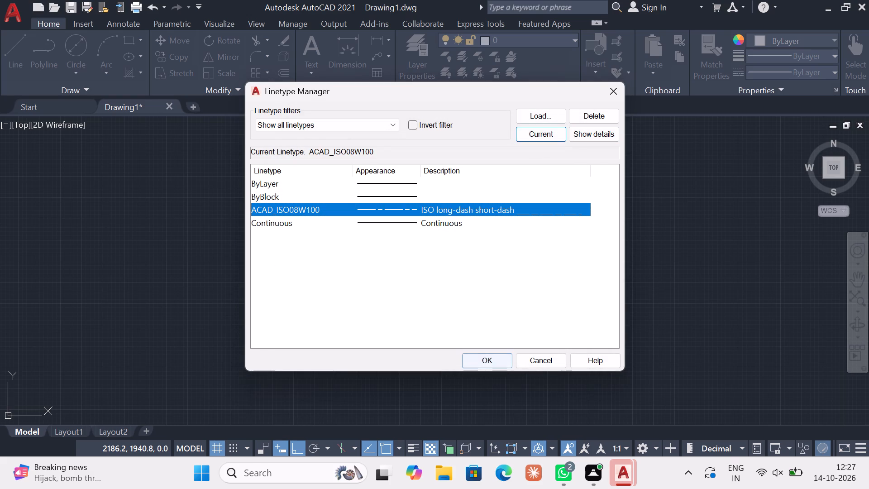
left_click(485, 360)
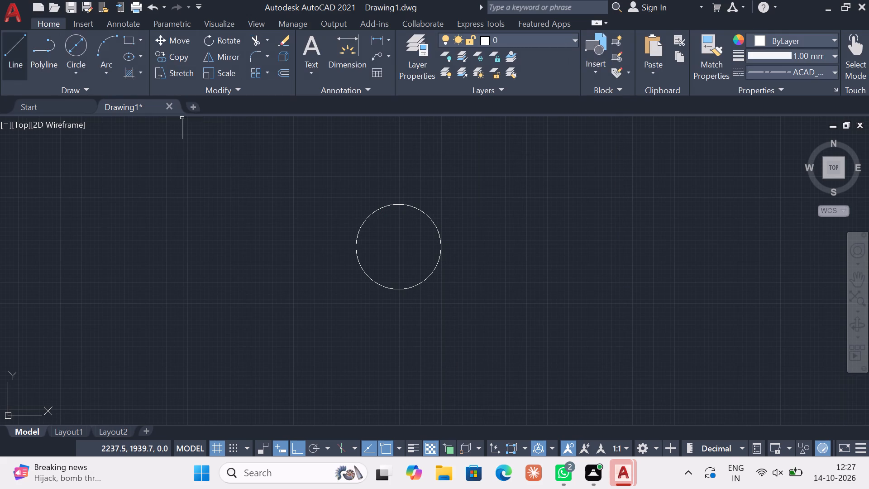
Draw a vertical centreline through the circle's centre, extending beyond its upper and lower quadrants.
left_click(17, 43)
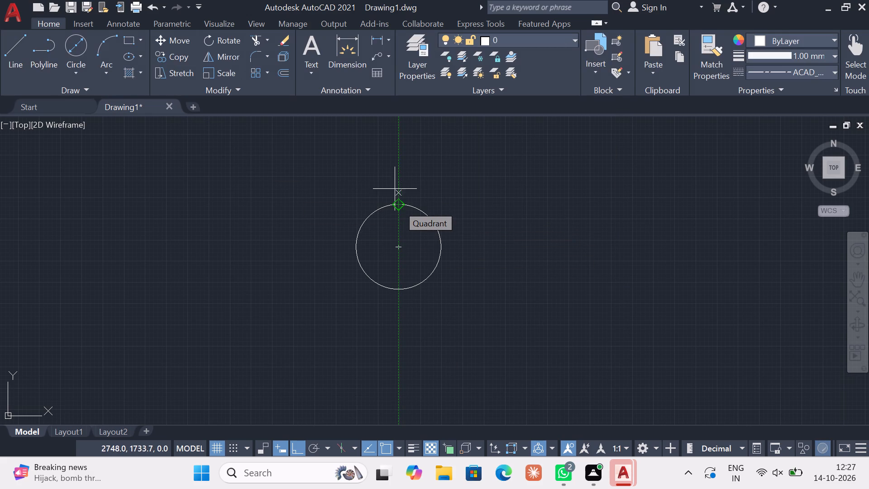
left_click(398, 155)
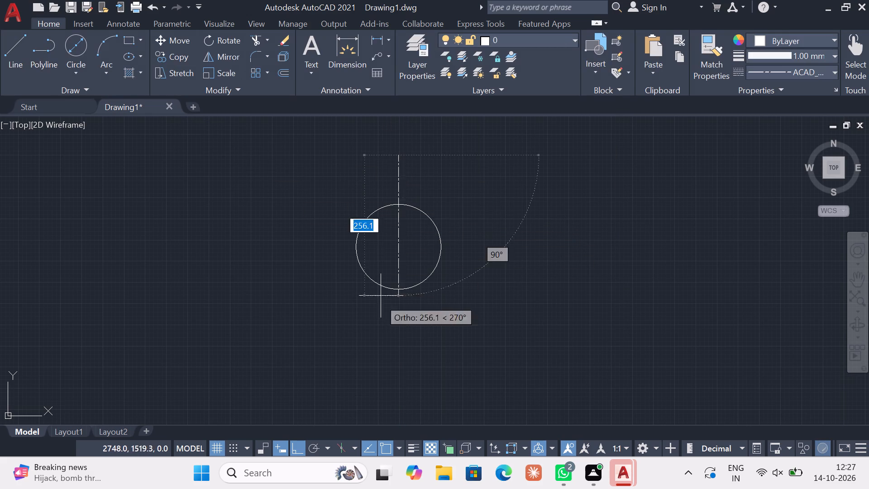
left_click(407, 334)
key("Escape")
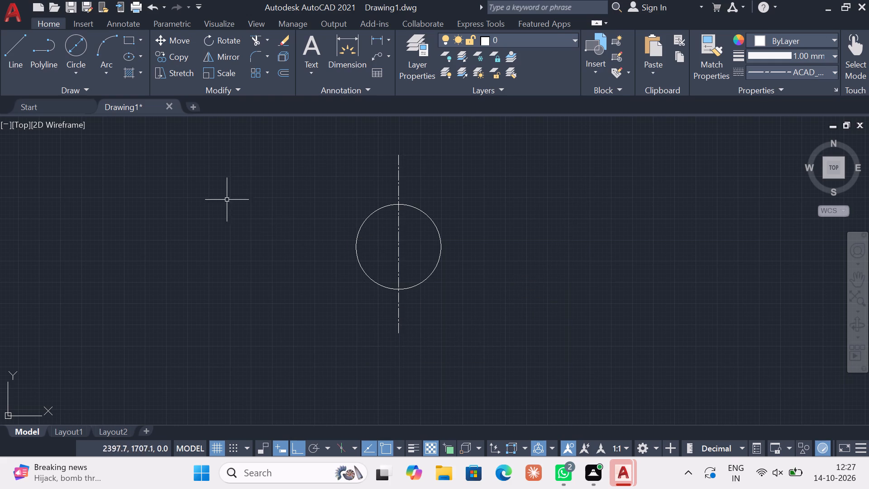
Draw a horizontal centreline about 318 mm long through the circle's centre, extending past both side quadrants.
left_click(4, 49)
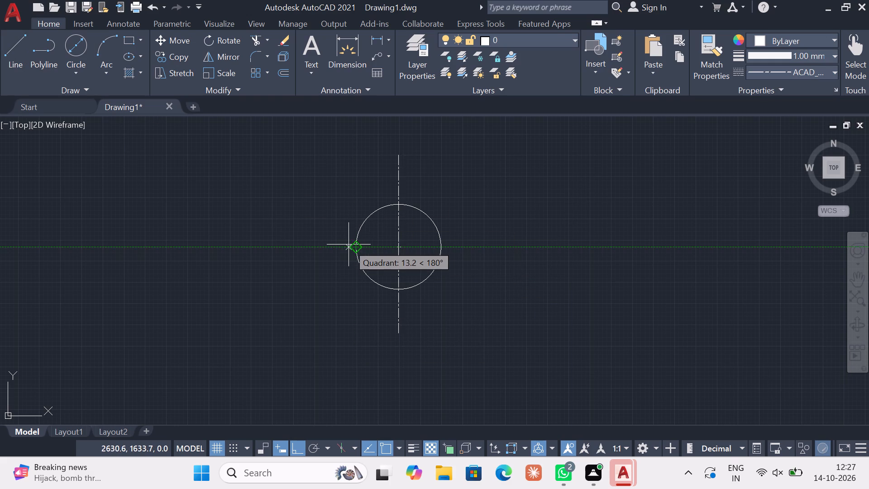
left_click(334, 244)
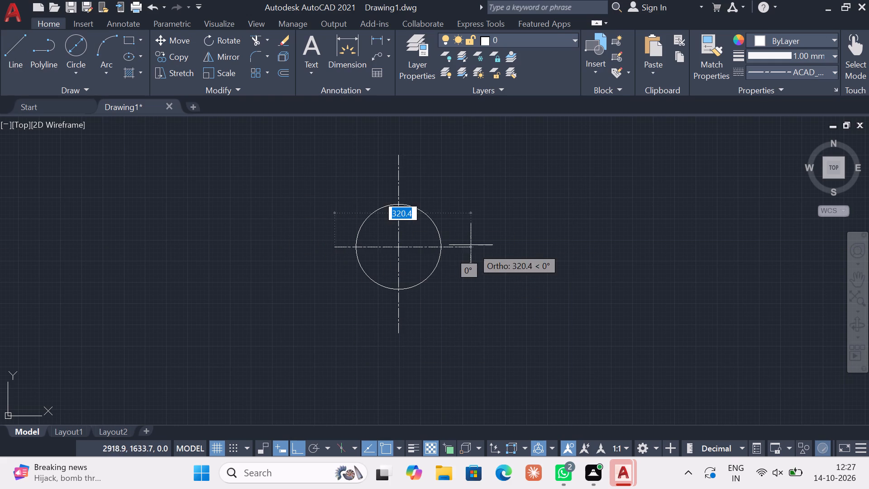
left_click(470, 255)
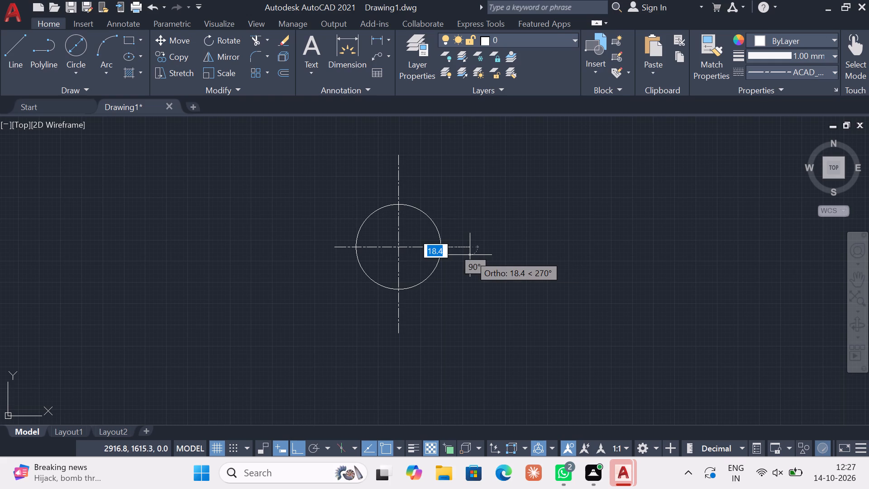
key("Escape")
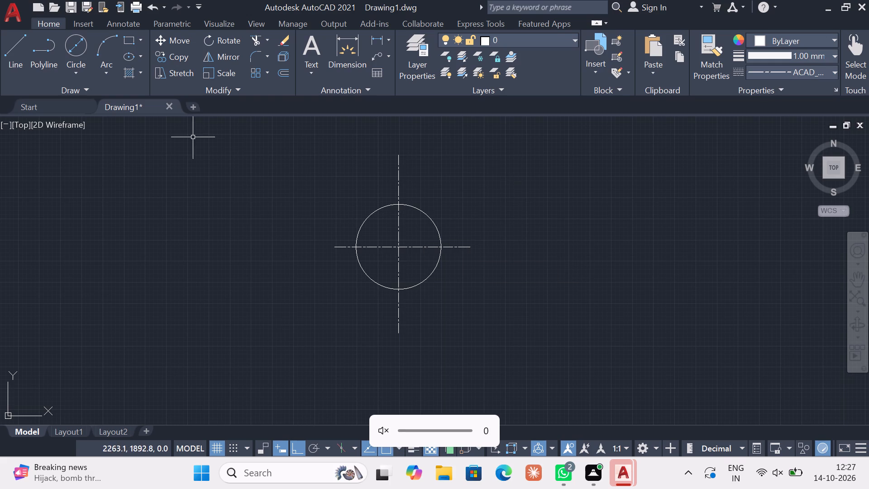
key("Escape")
Draw a concentric inner circle at the centreline intersection, about half the diameter of the outer circle, using Center, Diameter.
left_click(79, 79)
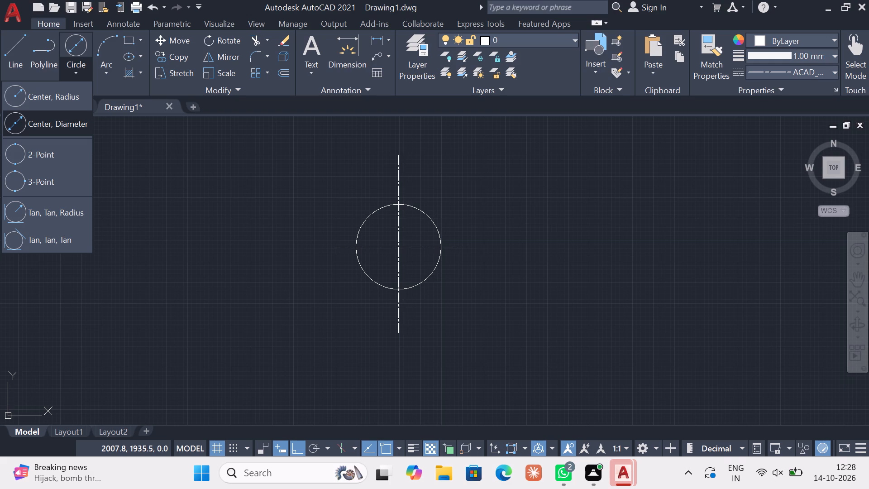
left_click(57, 122)
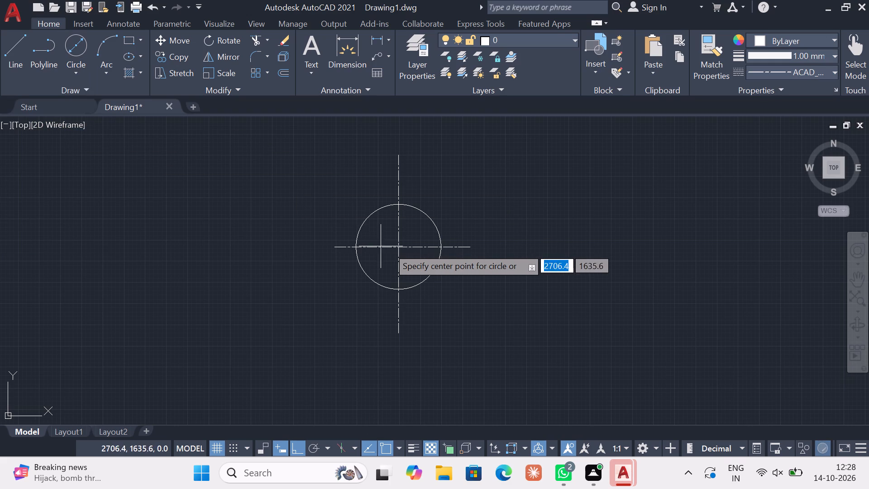
left_click(395, 247)
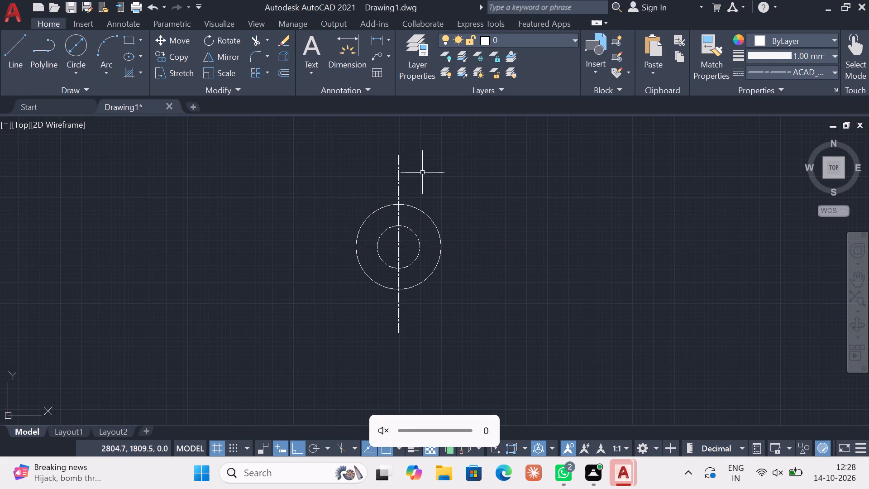
scroll(444, 227, "up", 3)
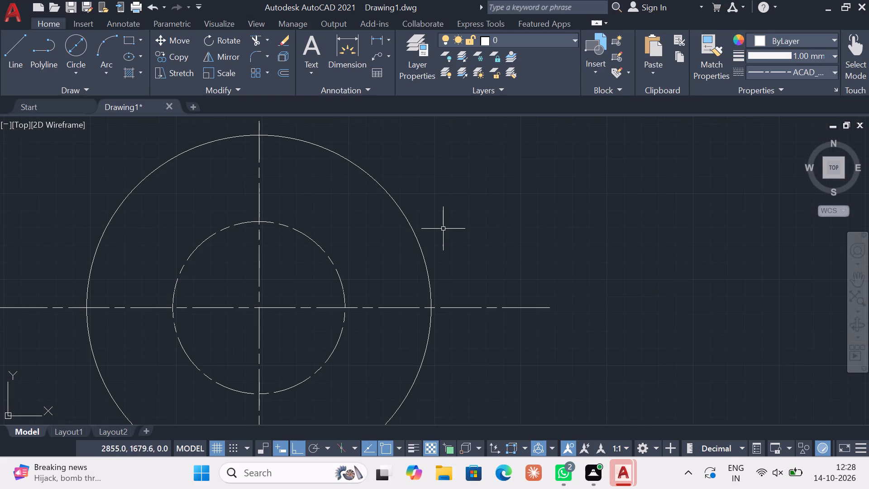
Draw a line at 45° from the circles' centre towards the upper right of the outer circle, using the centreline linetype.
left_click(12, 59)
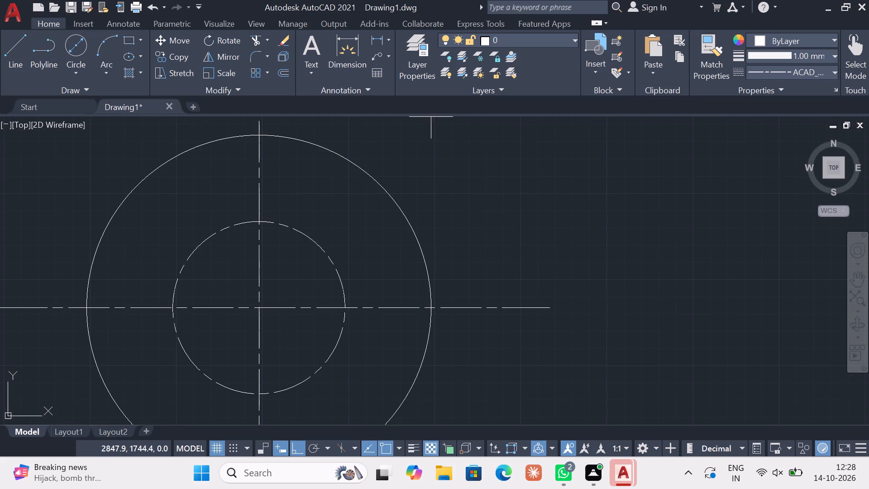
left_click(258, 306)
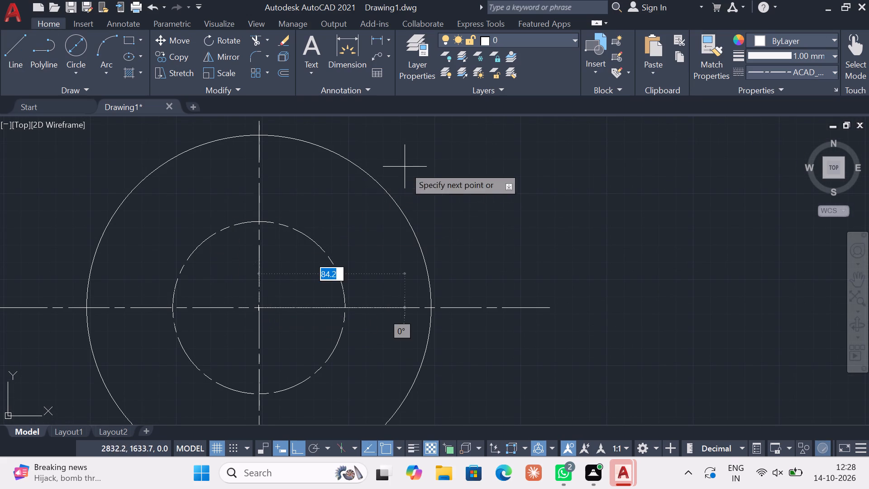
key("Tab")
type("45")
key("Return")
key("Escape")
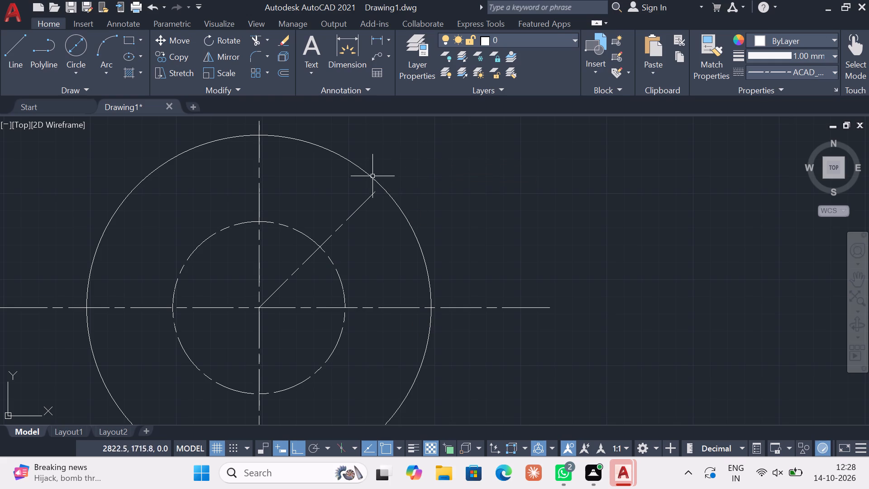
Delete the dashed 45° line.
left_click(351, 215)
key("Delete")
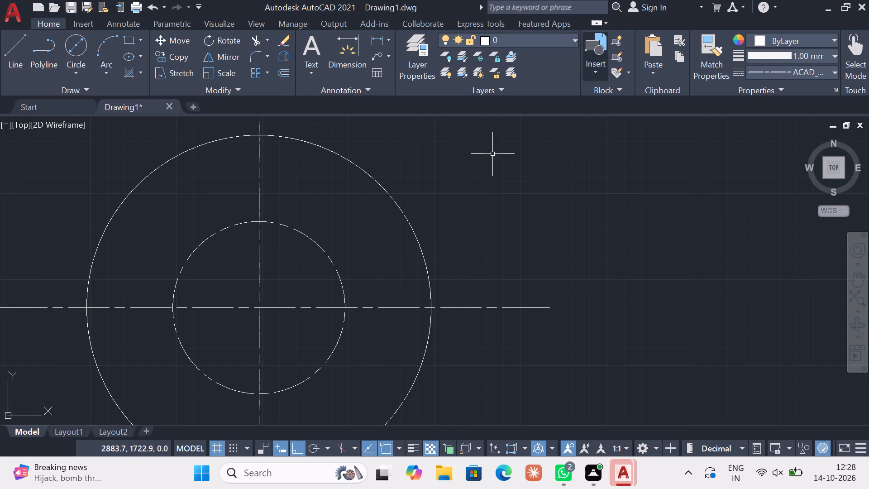
Make Continuous the current linetype and, with Ortho off, draw a 45° line from the circles' centre extending past the outer circle.
left_click(781, 72)
left_click(765, 143)
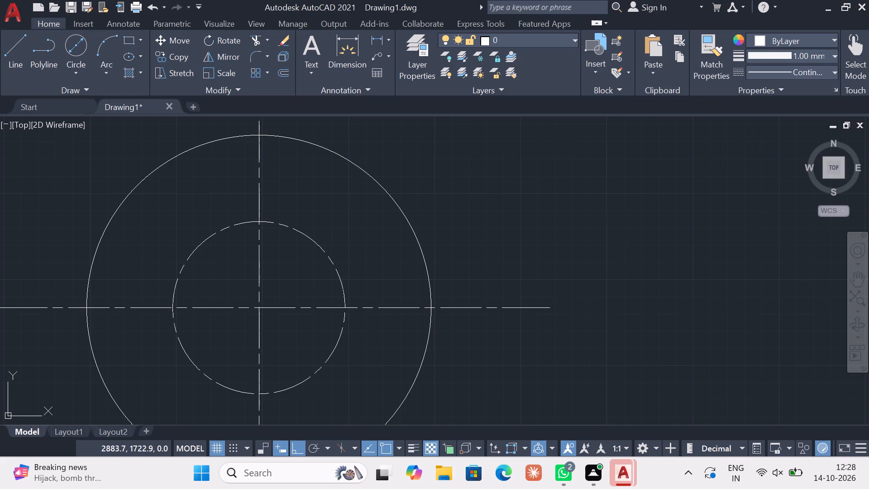
double_click(18, 60)
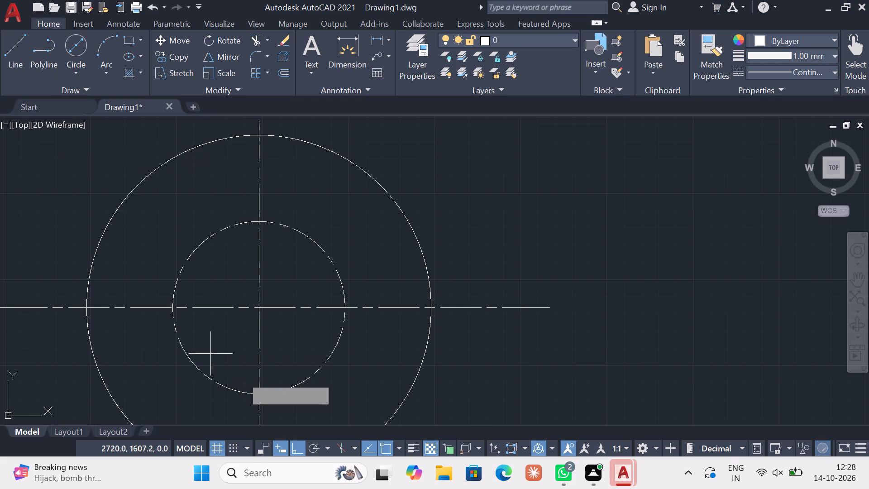
left_click(301, 447)
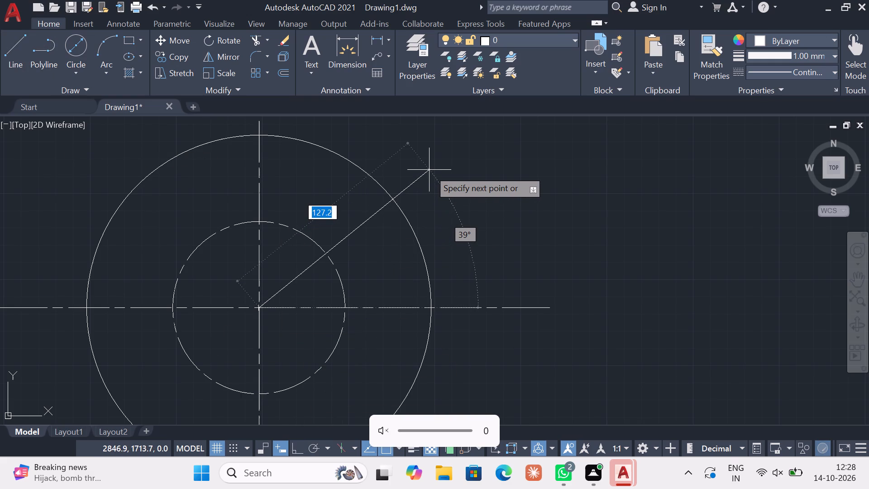
key("Return")
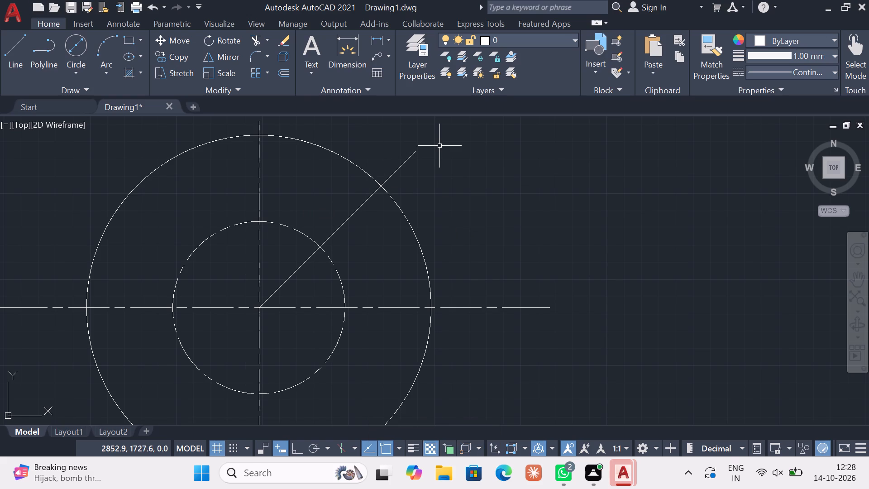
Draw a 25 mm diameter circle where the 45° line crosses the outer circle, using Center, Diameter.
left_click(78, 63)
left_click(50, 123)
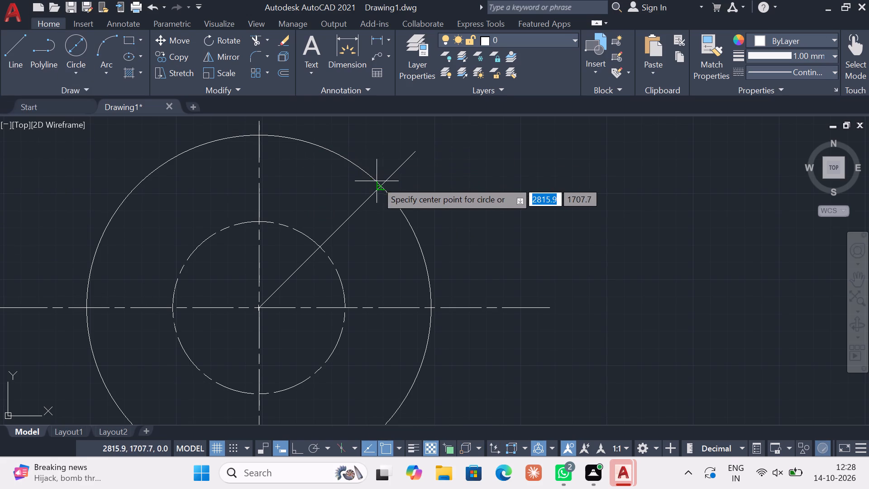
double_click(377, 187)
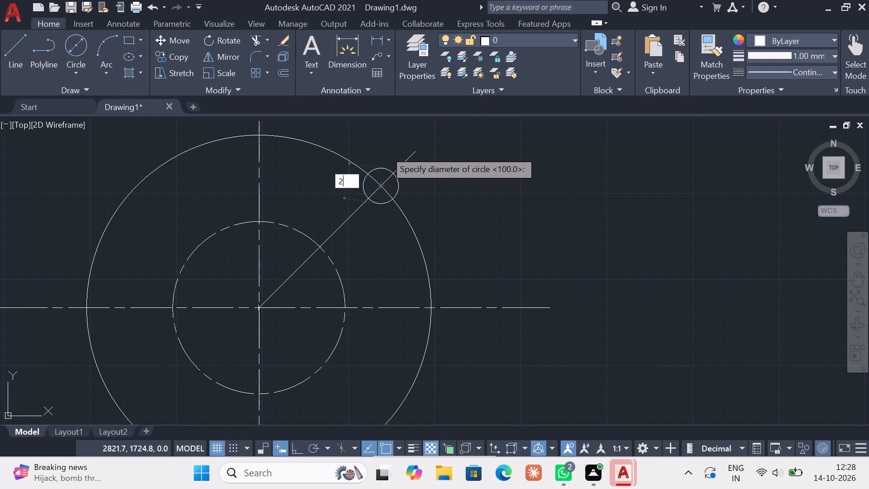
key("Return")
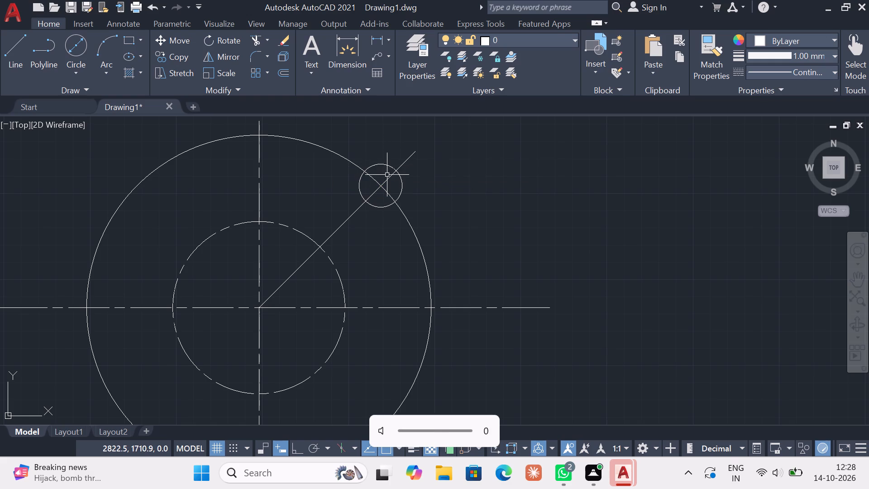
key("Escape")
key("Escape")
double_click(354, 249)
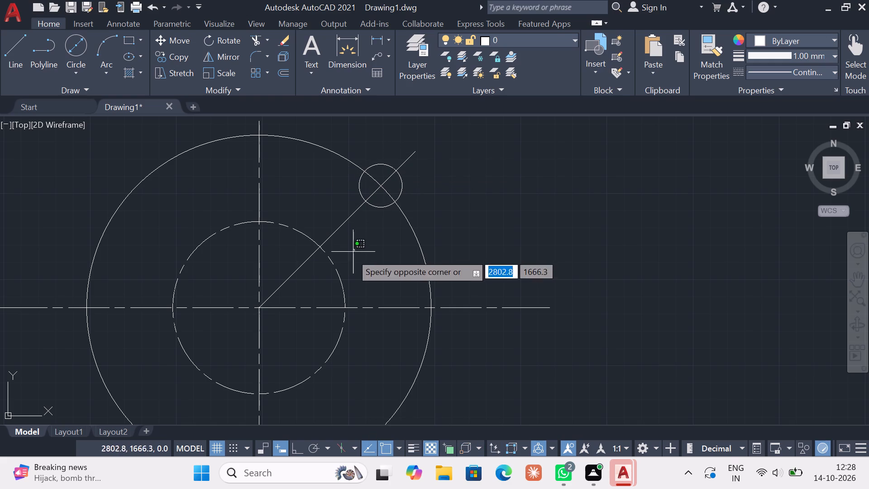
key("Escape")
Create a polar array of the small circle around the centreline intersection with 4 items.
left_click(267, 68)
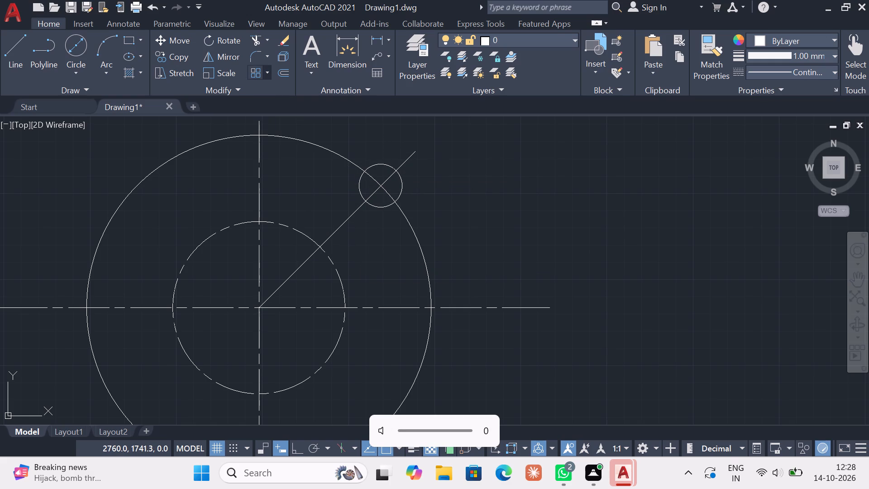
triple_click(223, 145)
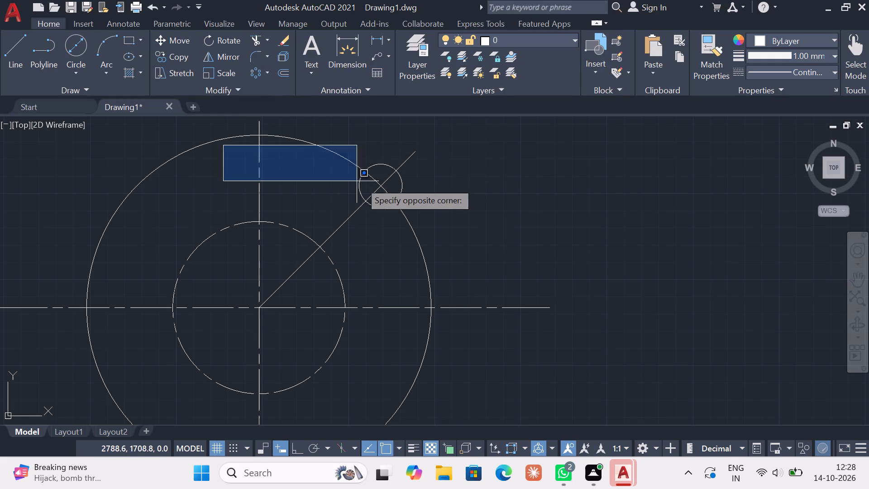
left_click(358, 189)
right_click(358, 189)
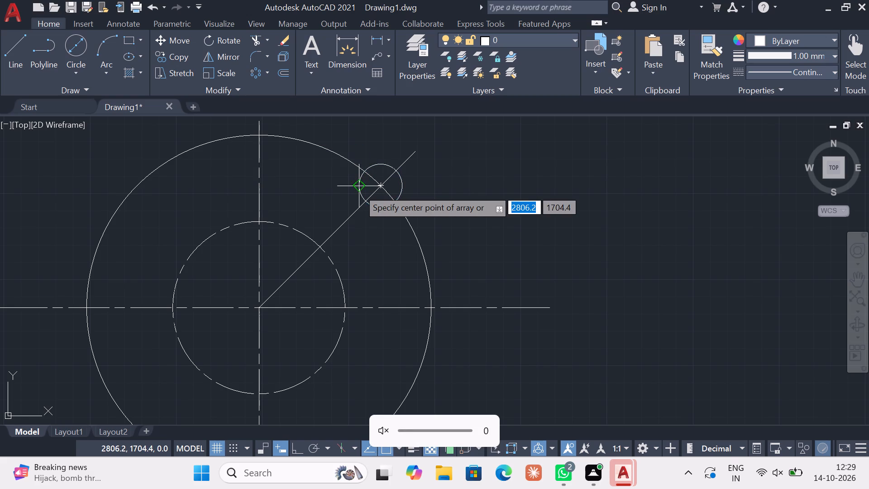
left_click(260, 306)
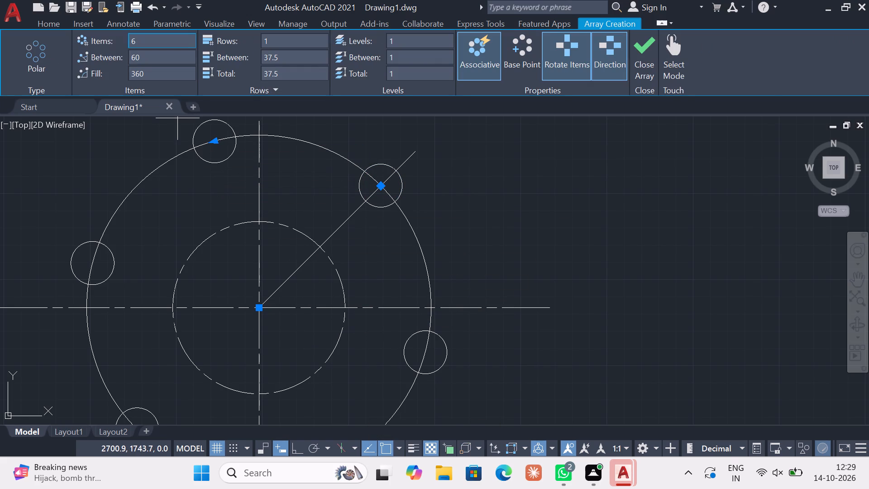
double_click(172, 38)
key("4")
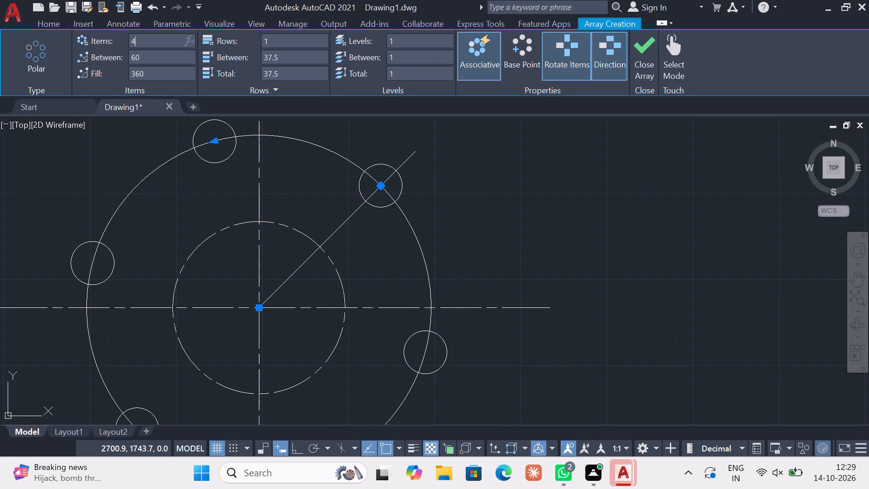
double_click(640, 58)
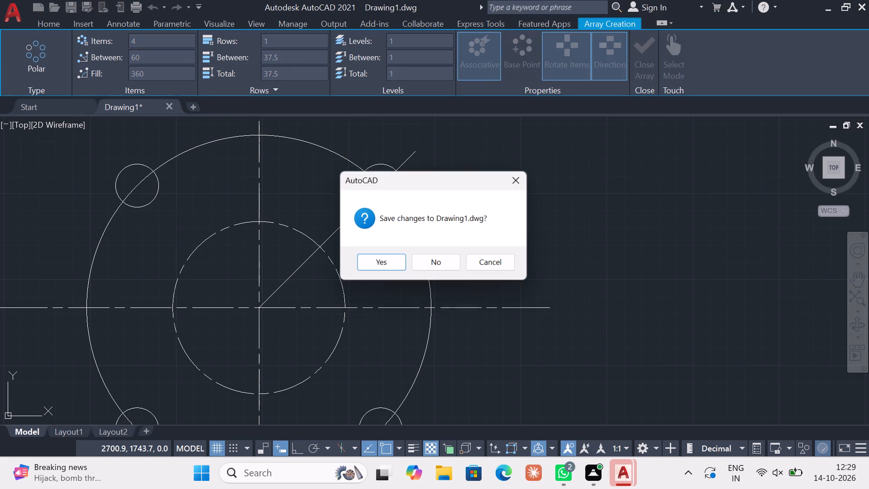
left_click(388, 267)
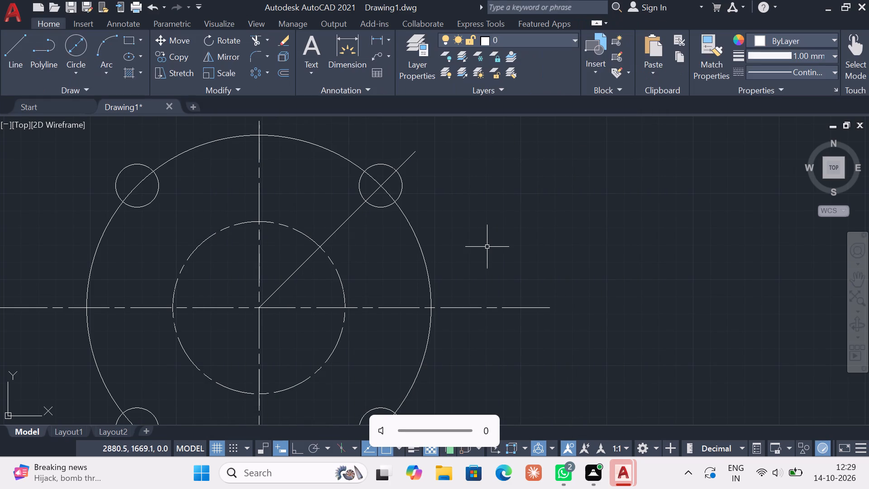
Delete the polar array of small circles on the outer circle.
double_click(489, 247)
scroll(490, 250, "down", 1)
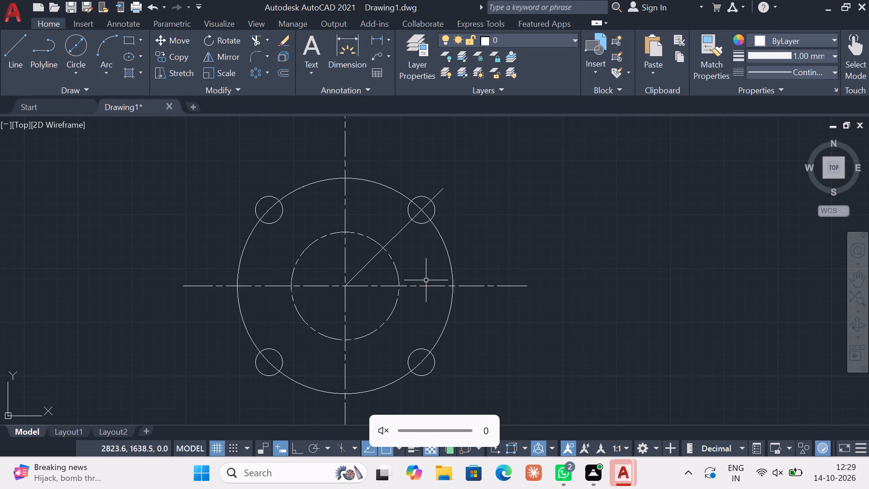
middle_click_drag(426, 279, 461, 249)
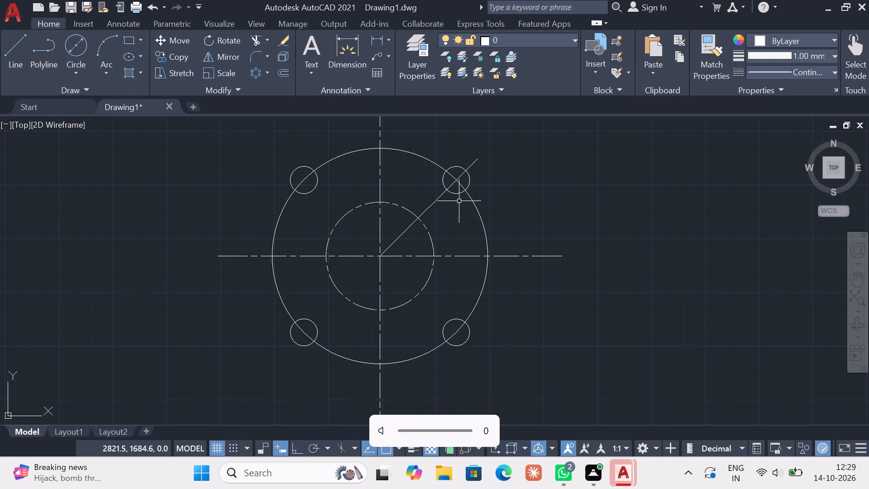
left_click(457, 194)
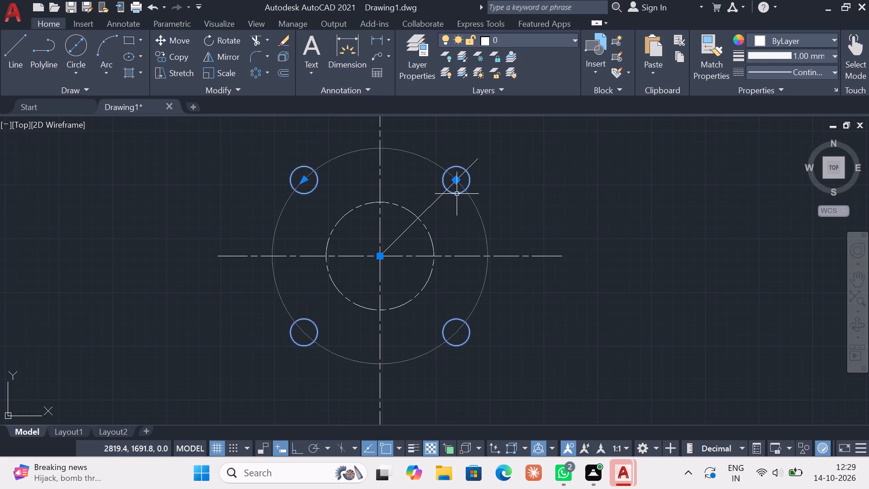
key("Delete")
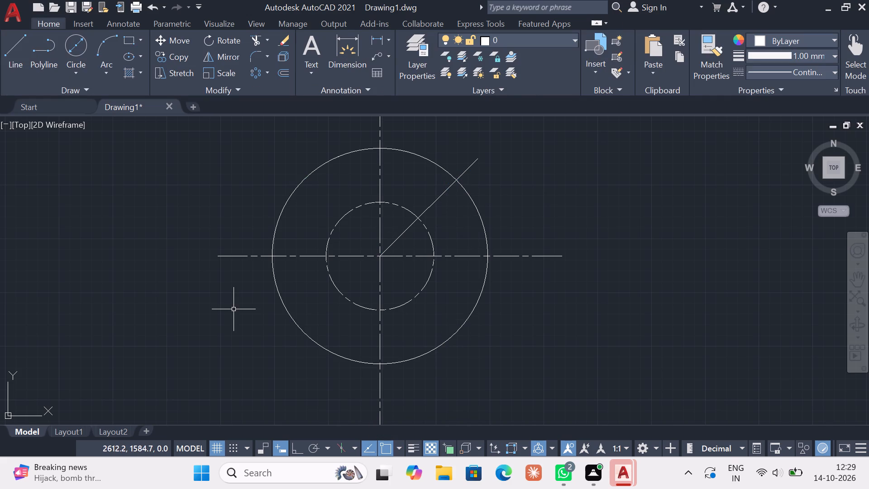
Draw a 25 mm diameter circle where the 45° line crosses the inner dashed circle, and turn Ortho back on.
left_click(85, 68)
double_click(59, 131)
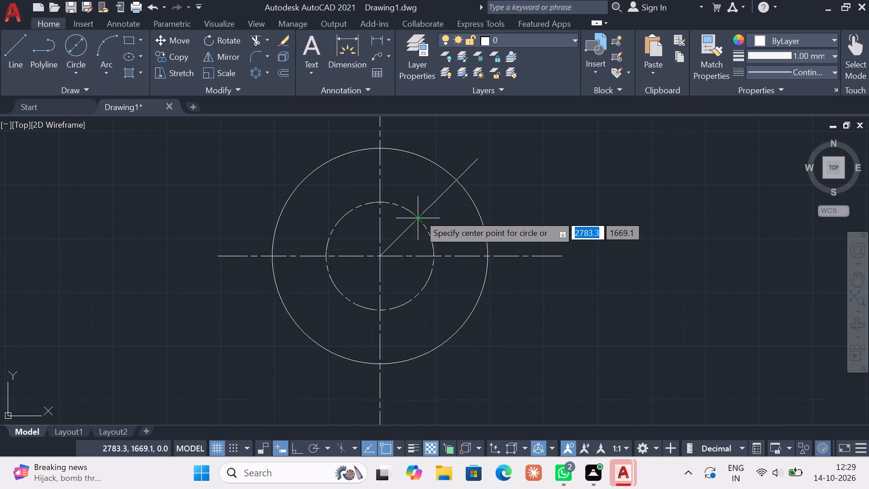
left_click(419, 215)
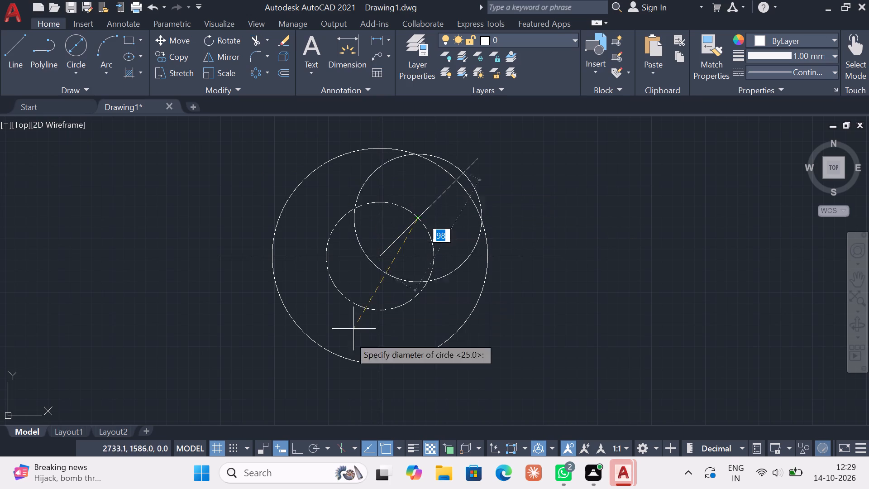
double_click(305, 448)
double_click(302, 450)
left_click(302, 443)
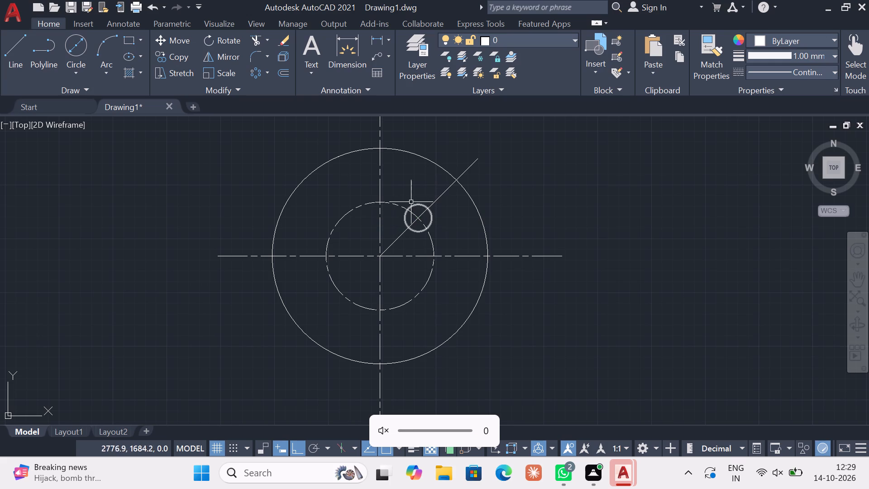
Create a polar array of the 25 mm circle around the centreline intersection with 4 items.
left_click(252, 72)
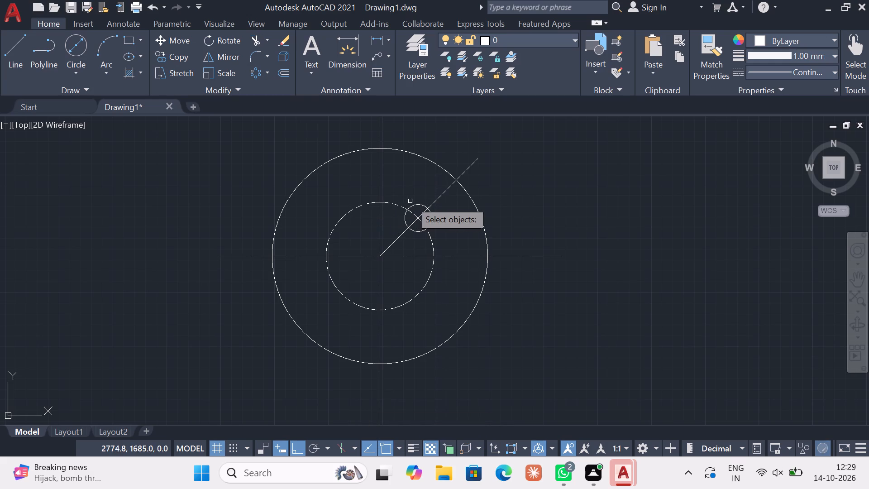
left_click(416, 204)
right_click_drag(416, 204, 415, 210)
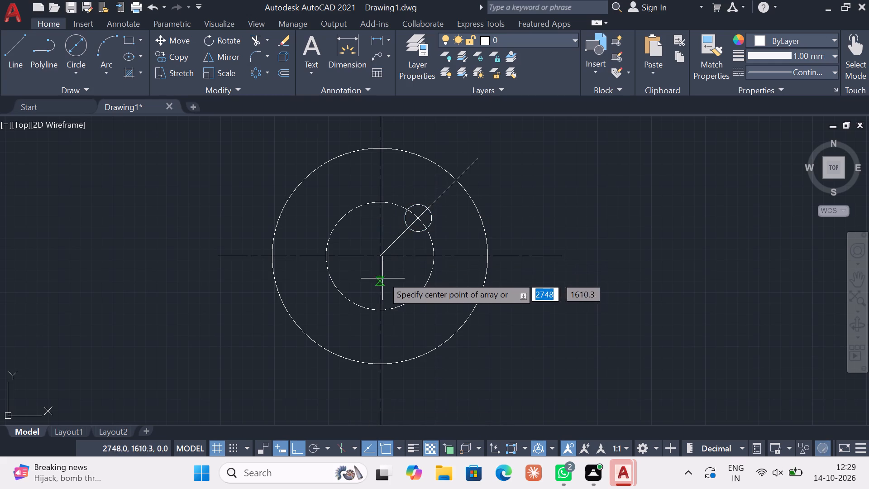
left_click(382, 257)
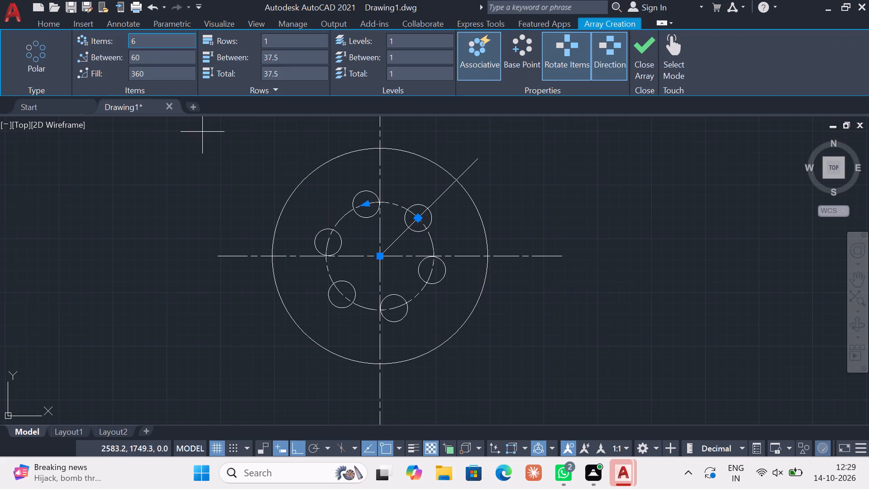
left_click(143, 33)
left_click(146, 33)
key("4")
left_click(648, 57)
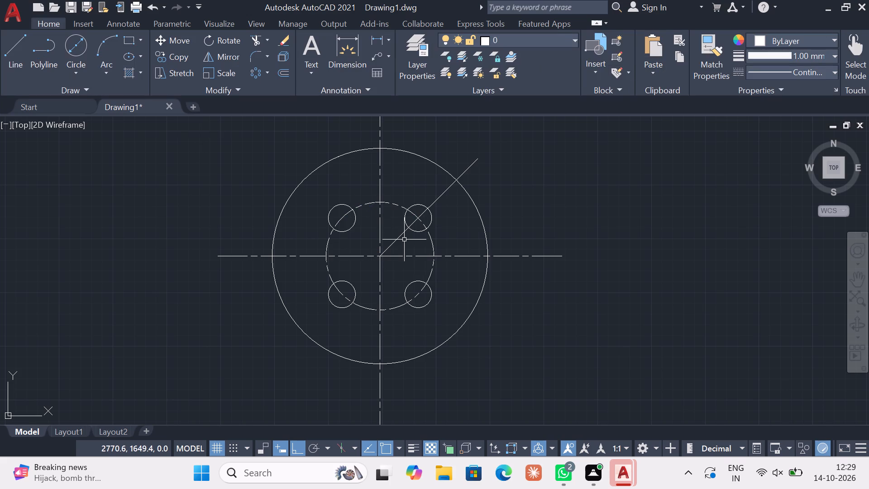
Draw a 60 mm horizontal line in the empty area to the upper left of the large outer circle.
middle_click_drag(382, 205, 387, 243)
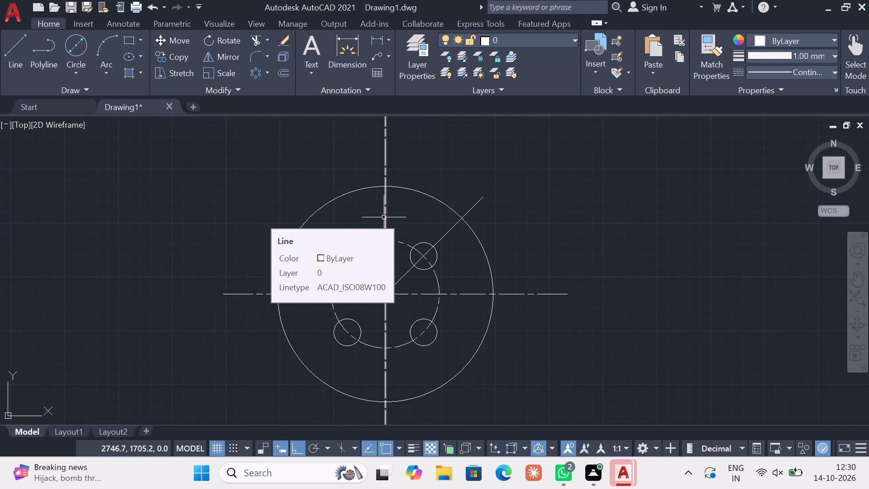
left_click(14, 60)
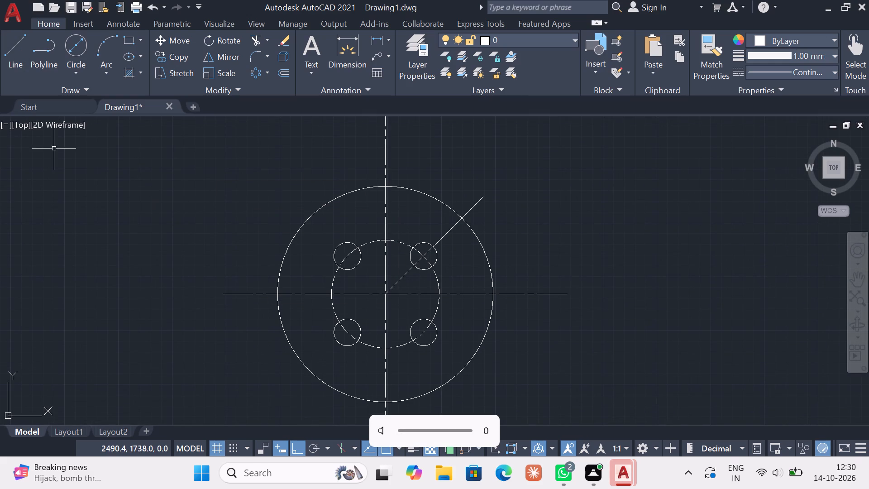
left_click(13, 44)
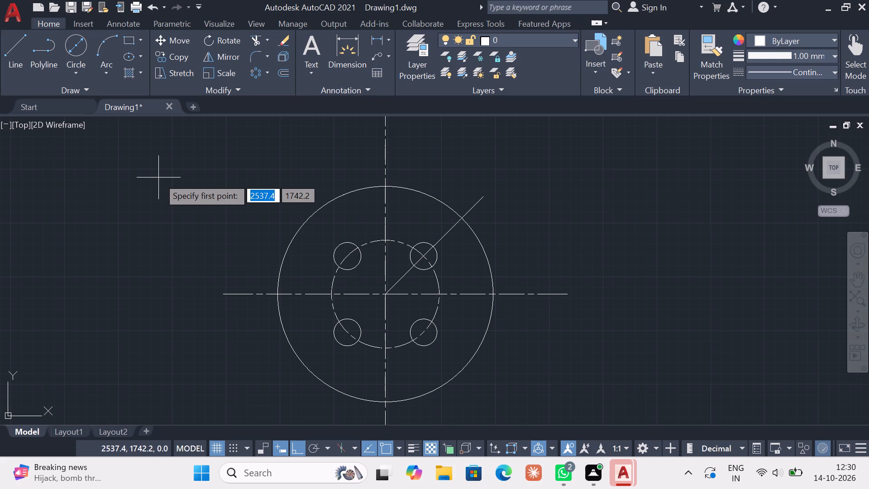
left_click(160, 177)
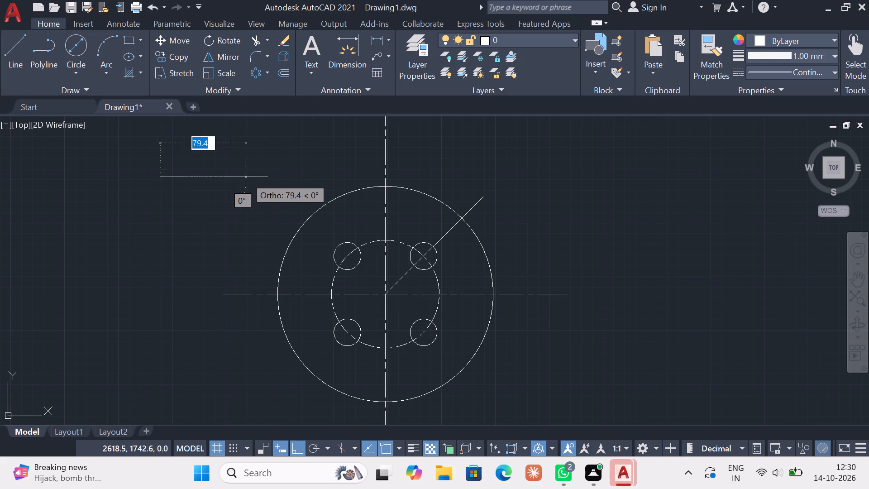
key("0")
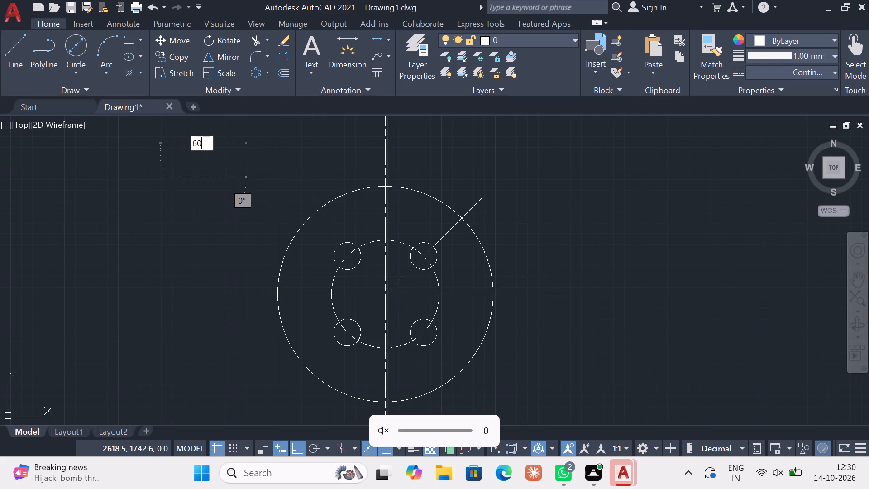
key("Return")
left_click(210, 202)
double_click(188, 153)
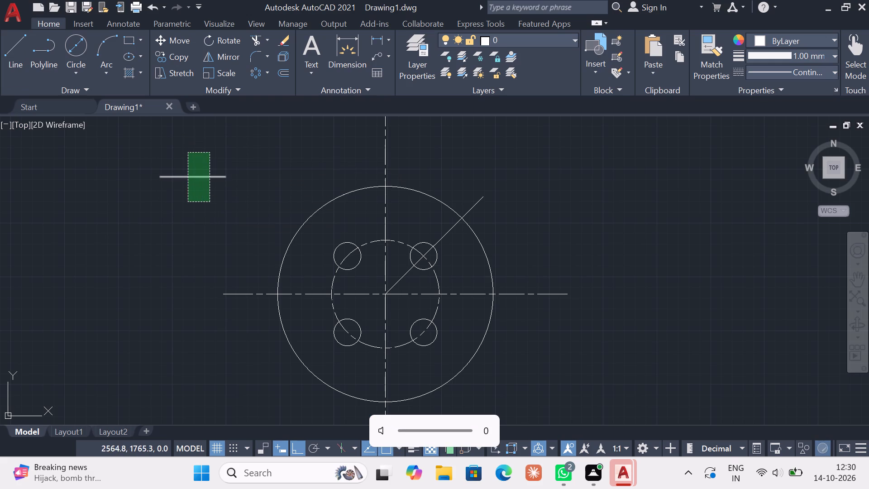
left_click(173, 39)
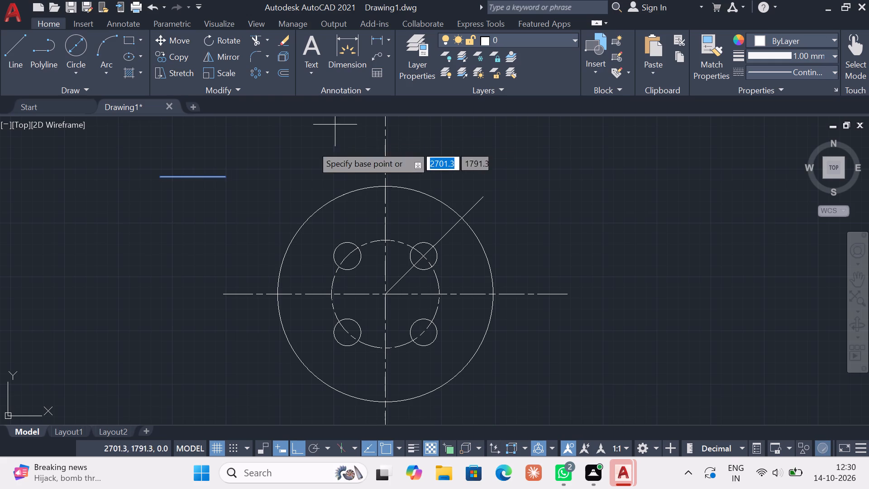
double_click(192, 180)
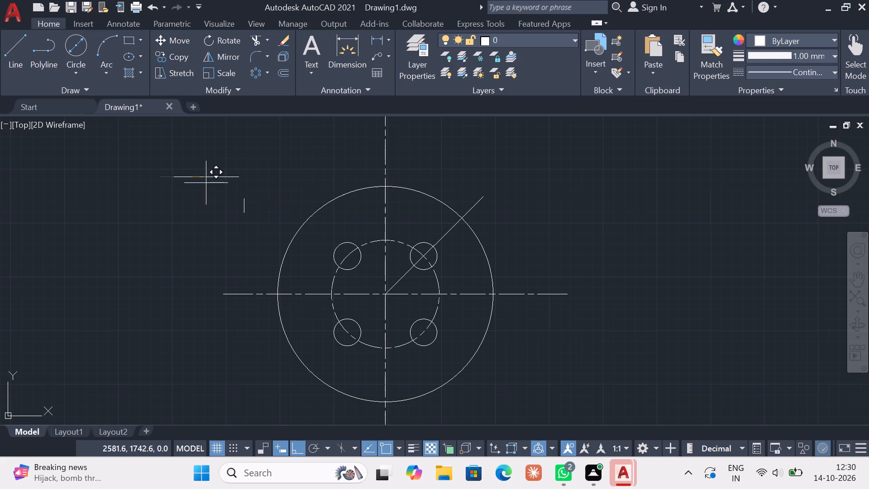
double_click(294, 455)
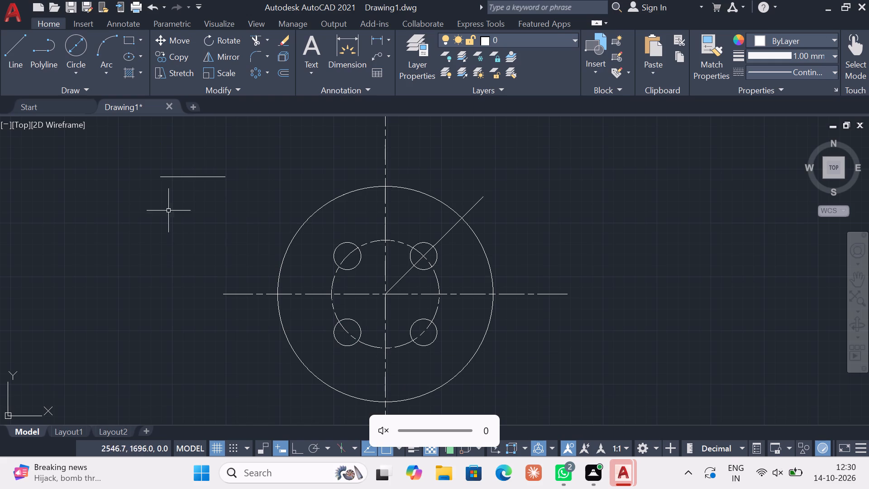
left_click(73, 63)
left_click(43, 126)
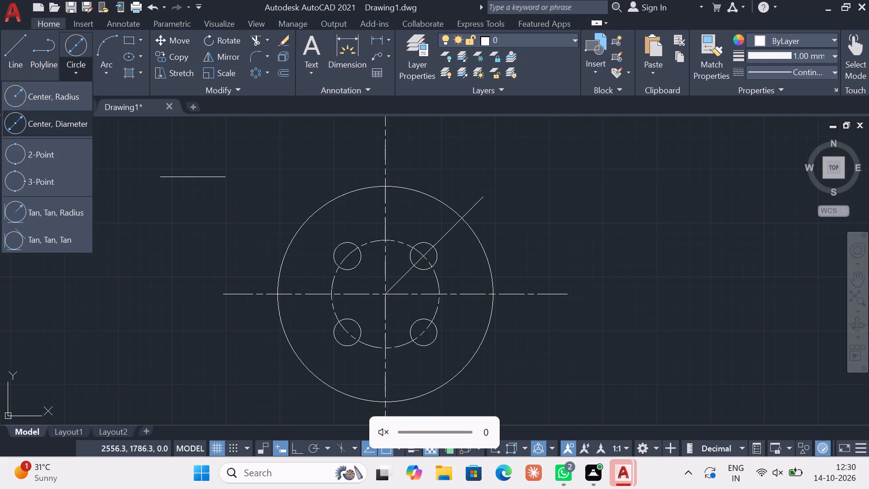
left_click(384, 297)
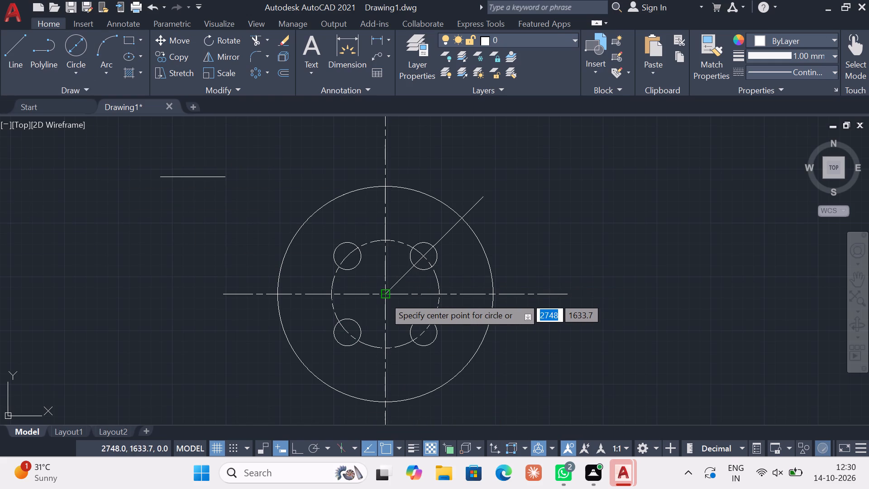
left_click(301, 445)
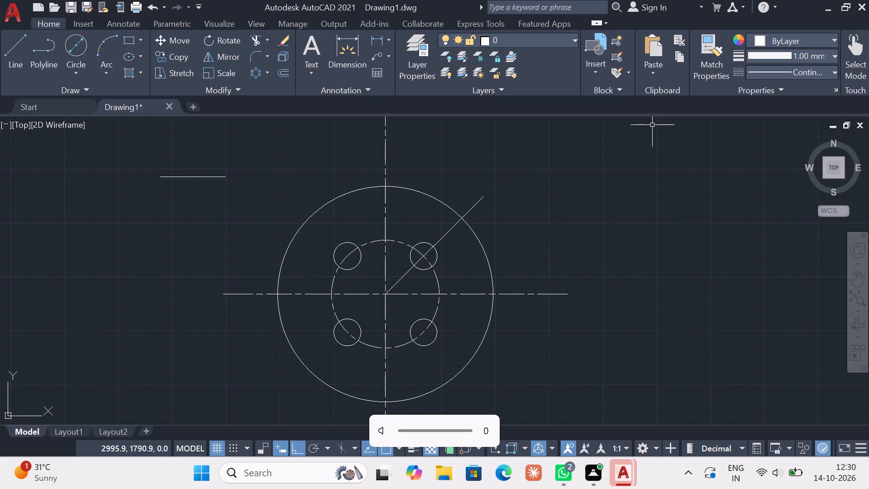
Set the linetype to ACAD_ISO08W100 and draw a 148 mm diameter circle centred on the centreline intersection.
left_click(811, 71)
left_click(784, 129)
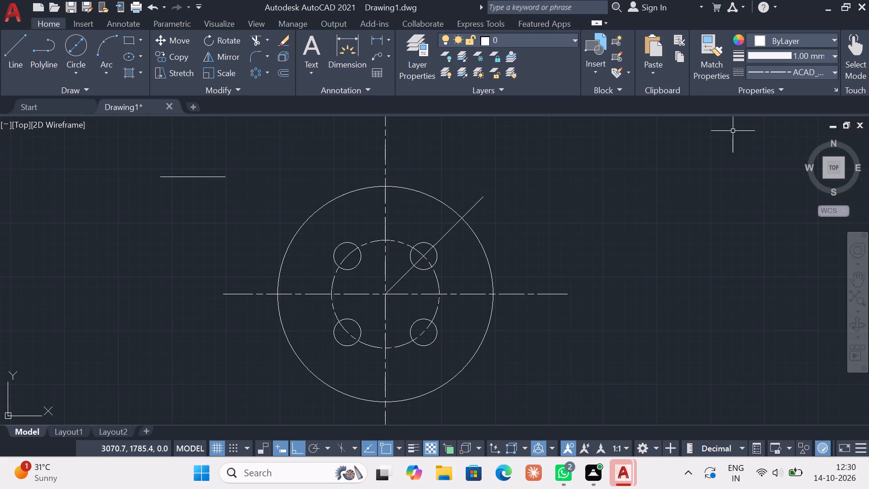
left_click(79, 73)
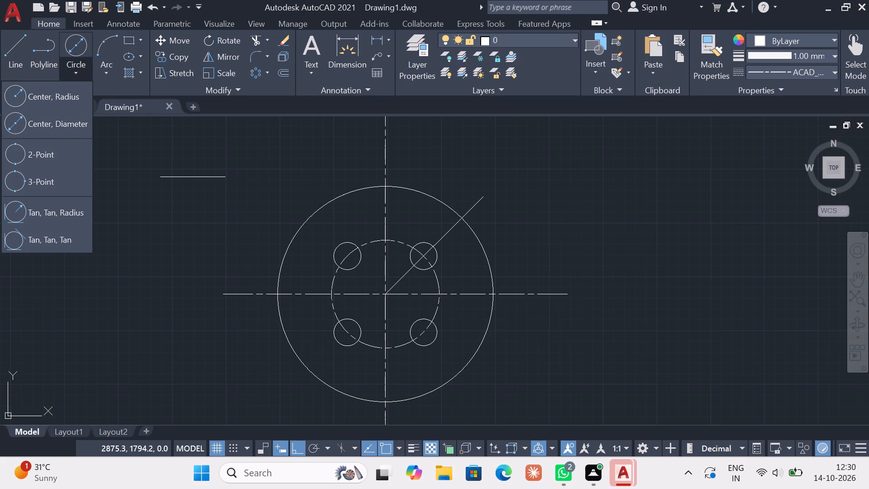
left_click(52, 117)
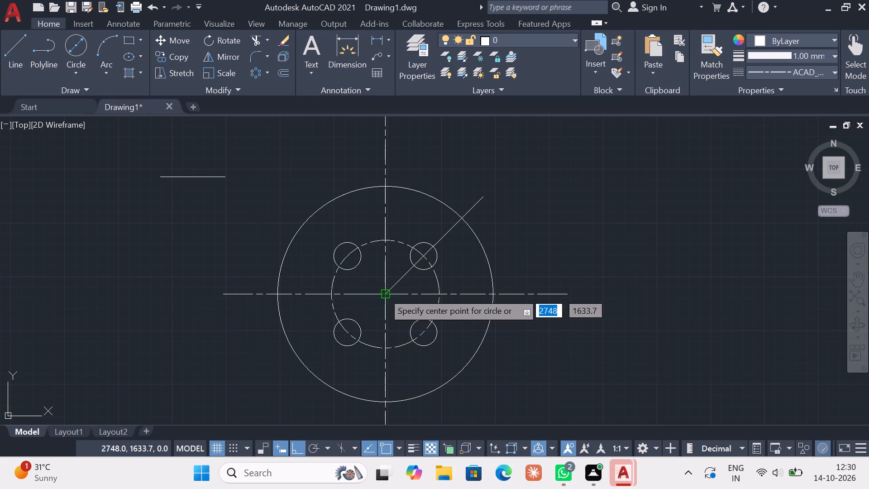
double_click(383, 292)
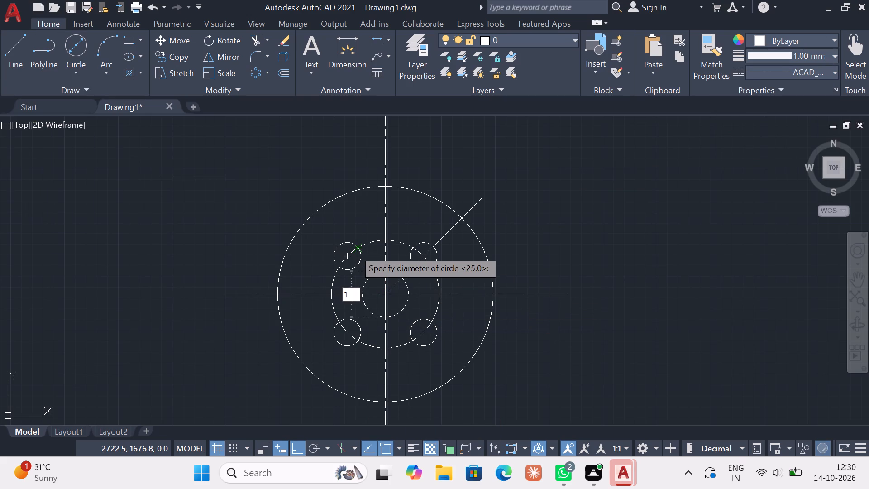
key("4")
key("8")
key("Return")
key("Escape")
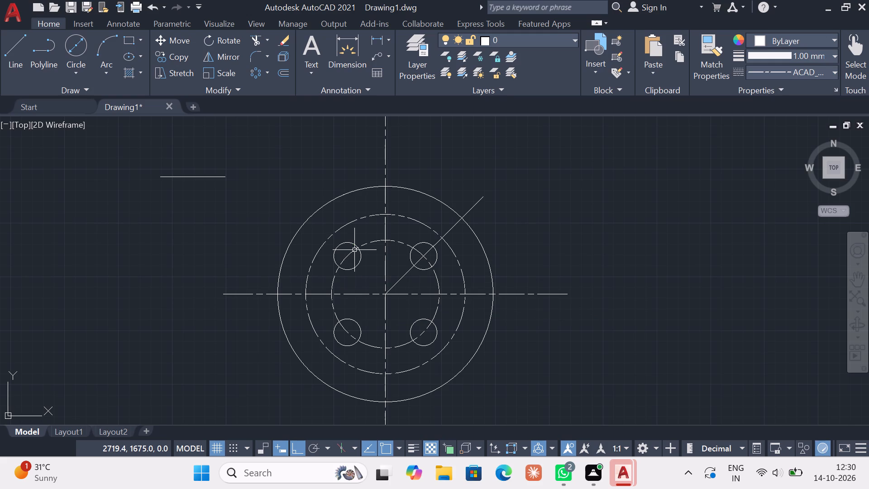
Move the 60 mm line by its midpoint, with Ortho off, onto the top of the 148 mm circle at the vertical centreline.
left_click(142, 156)
left_click(255, 199)
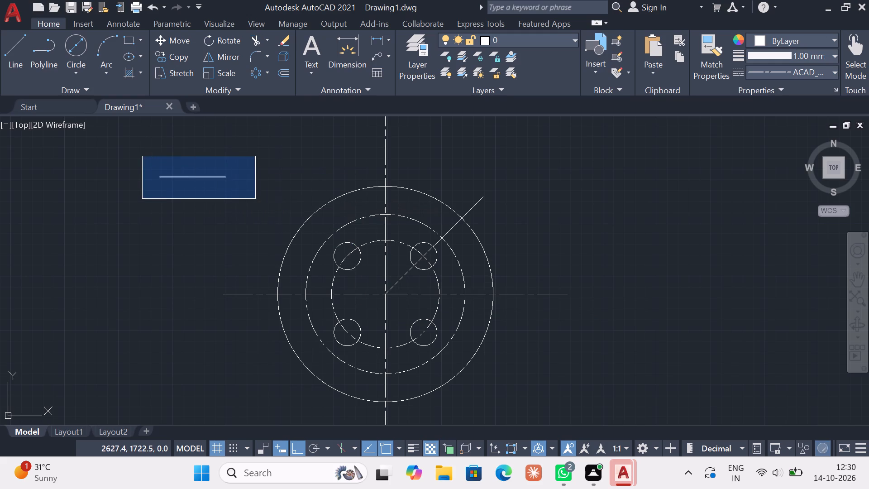
right_click(255, 199)
left_click(306, 221)
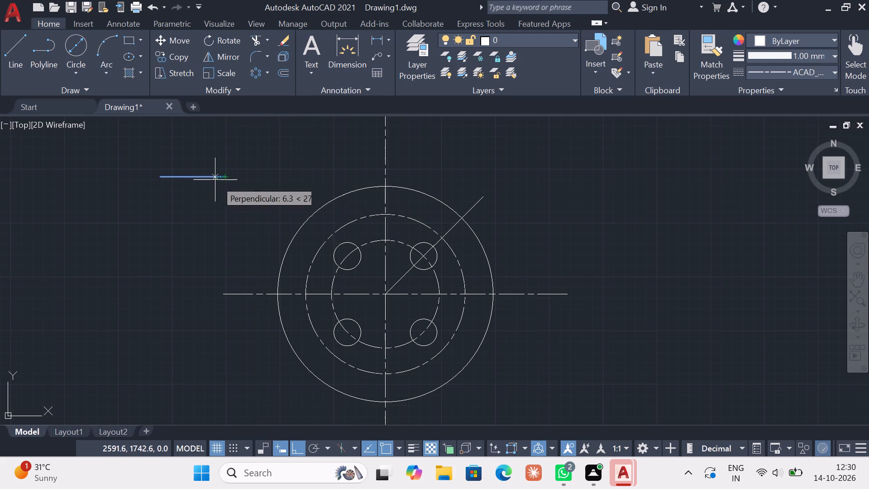
left_click(192, 177)
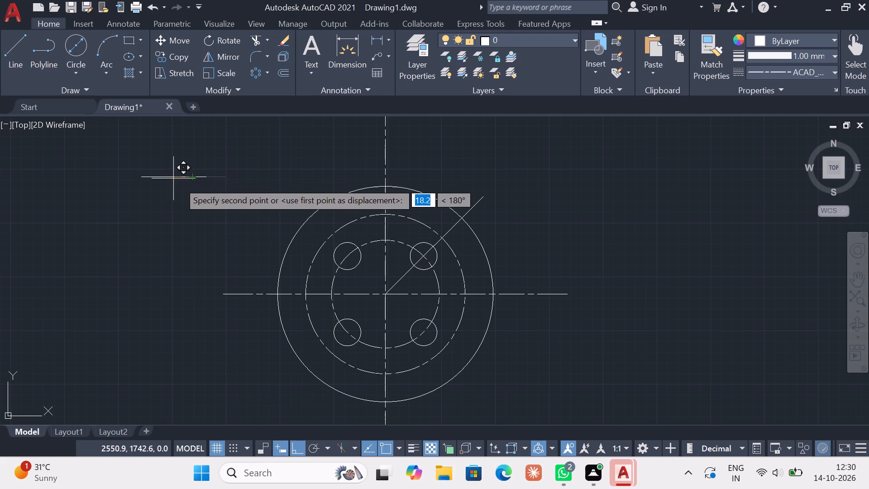
left_click(294, 451)
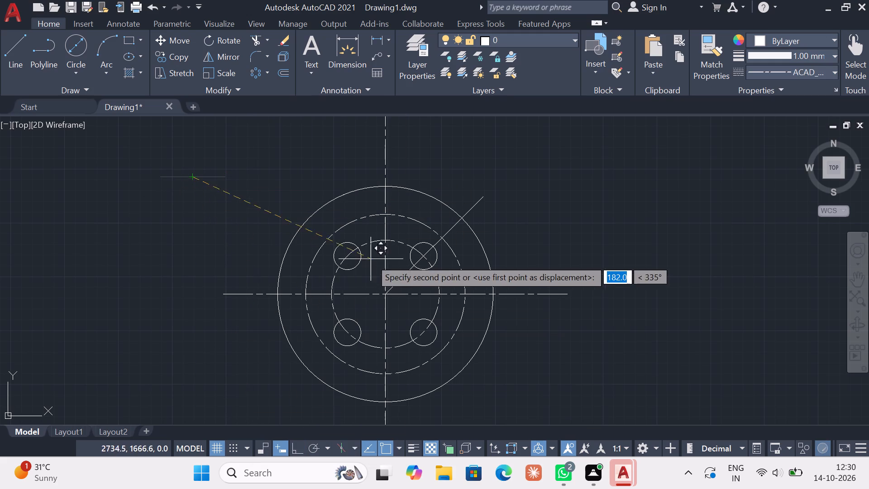
scroll(378, 241, "up", 1)
left_click(388, 197)
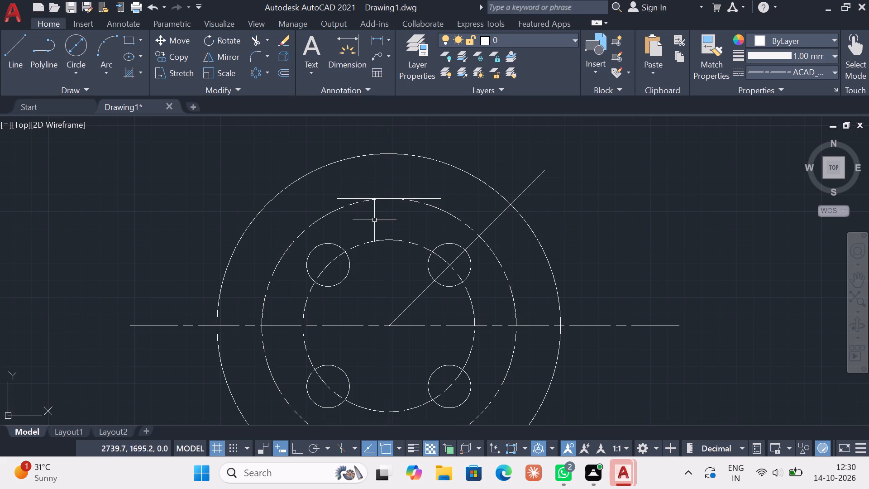
With Ortho back on and the linetype set to Continuous, draw a short vertical line down from the 60 mm line's left end across the dashed circle.
scroll(374, 220, "up", 2)
left_click(8, 44)
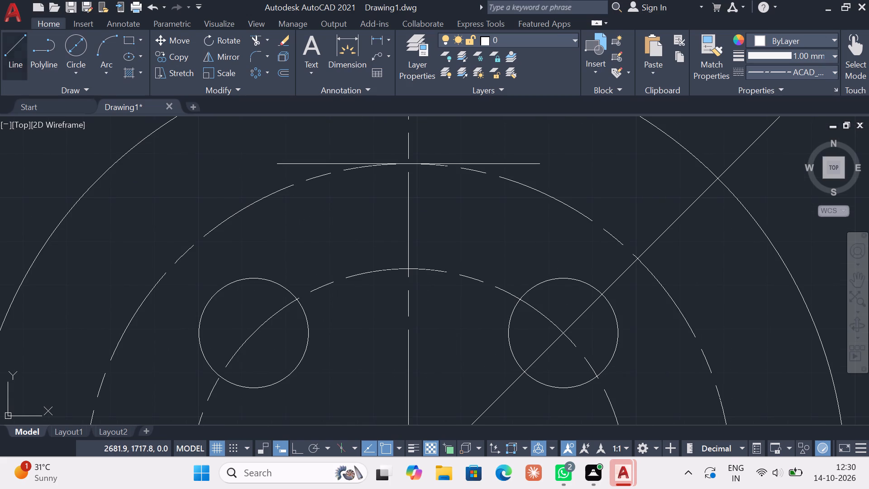
left_click(280, 163)
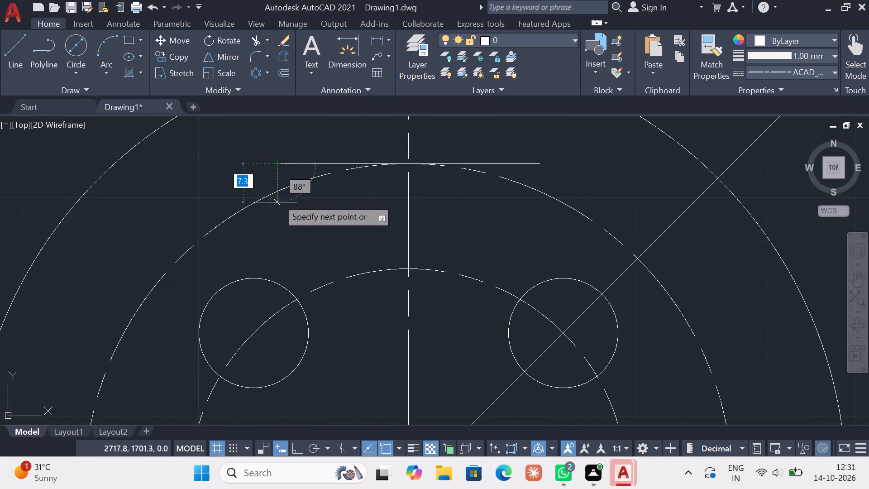
left_click(298, 448)
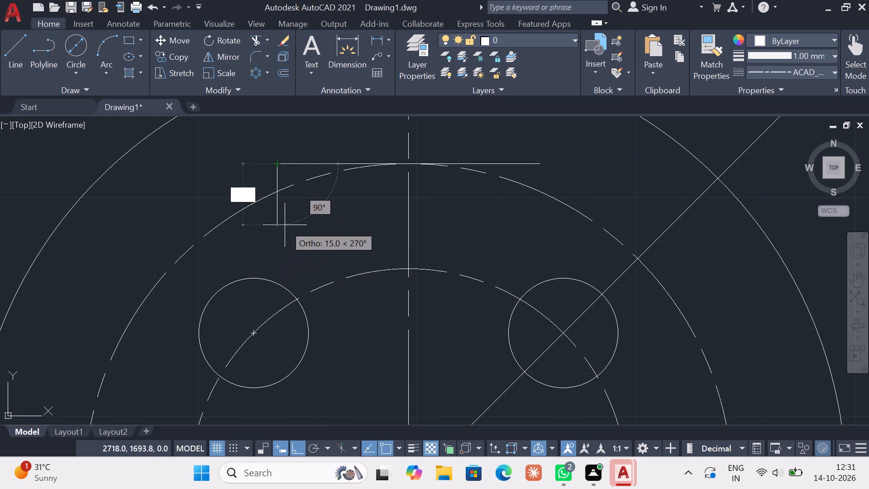
key("Escape")
left_click(801, 66)
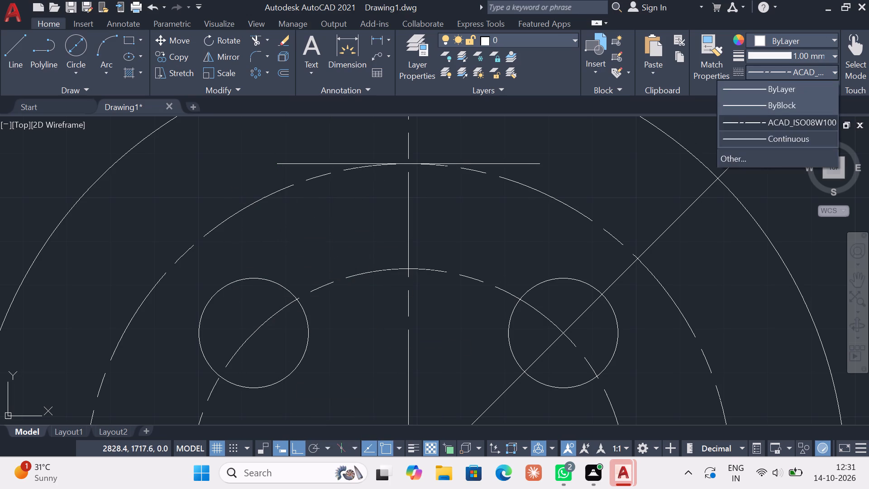
left_click(784, 132)
left_click(7, 42)
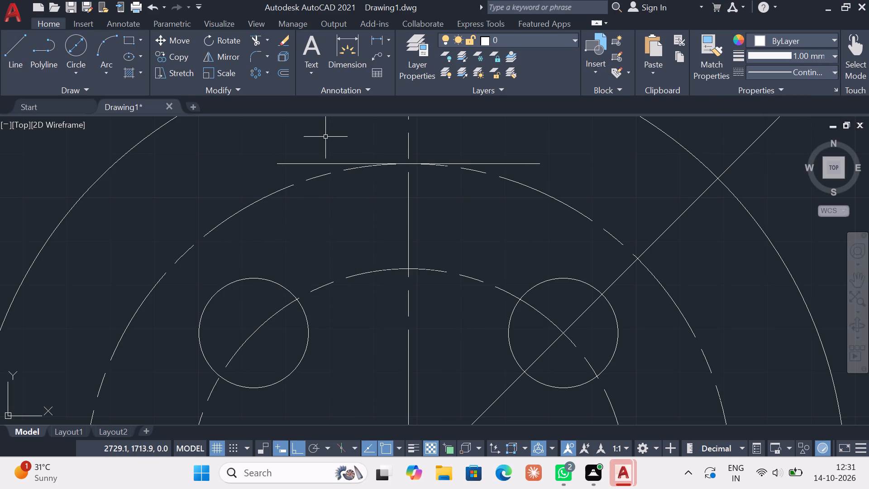
left_click(281, 164)
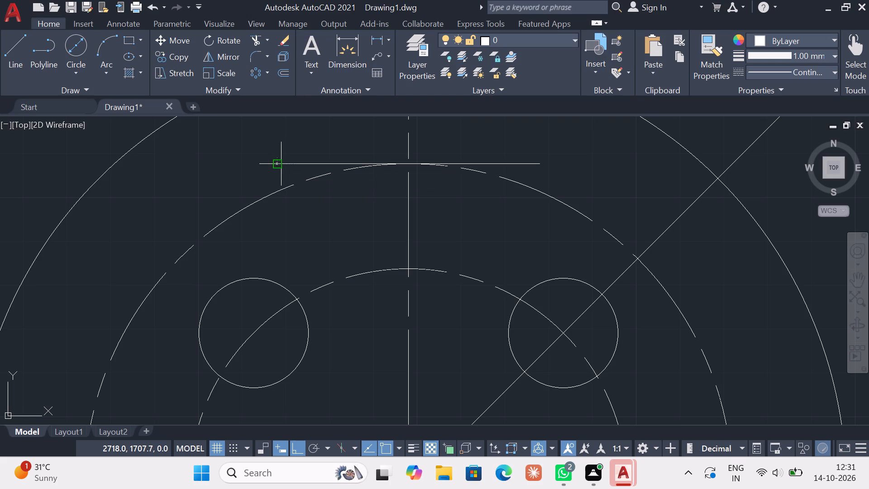
left_click(279, 219)
key("Escape")
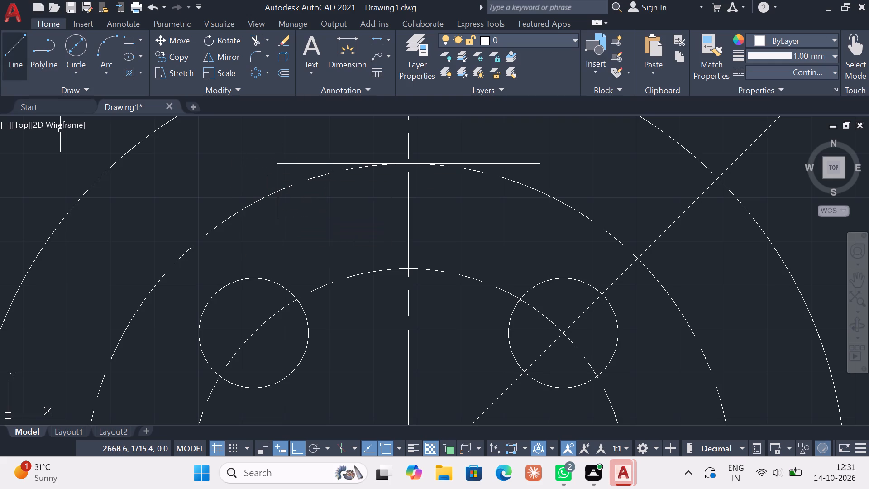
Draw a short vertical line down from the 60 mm line's right end across the dashed circle.
left_click(11, 61)
double_click(543, 166)
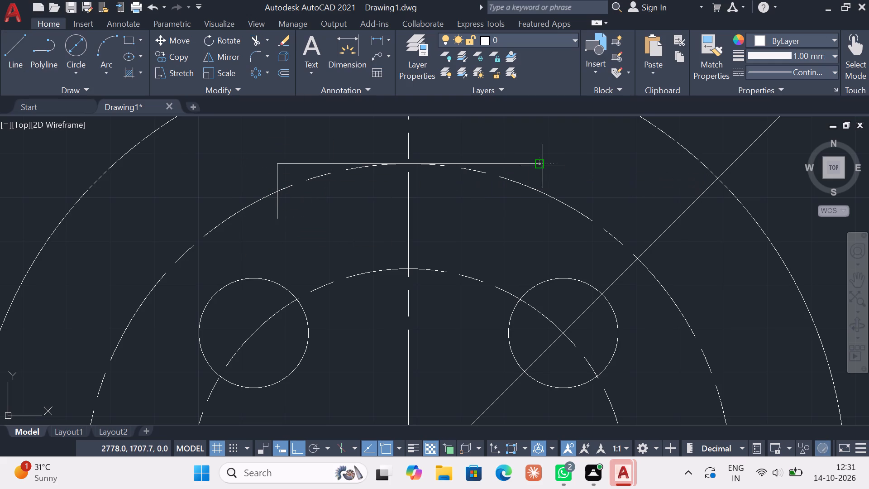
left_click(533, 212)
key("Escape")
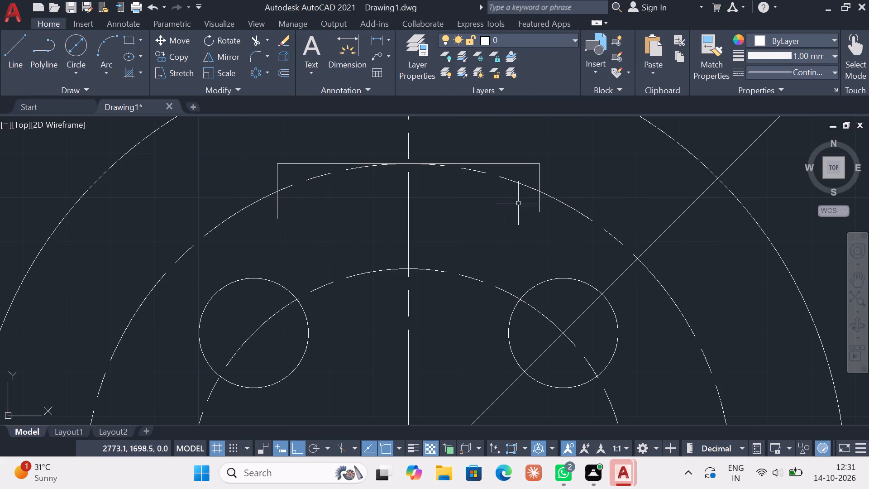
Trim away the 60 mm line and the parts of both short vertical lines outside the 148 mm dashed circle.
left_click(261, 35)
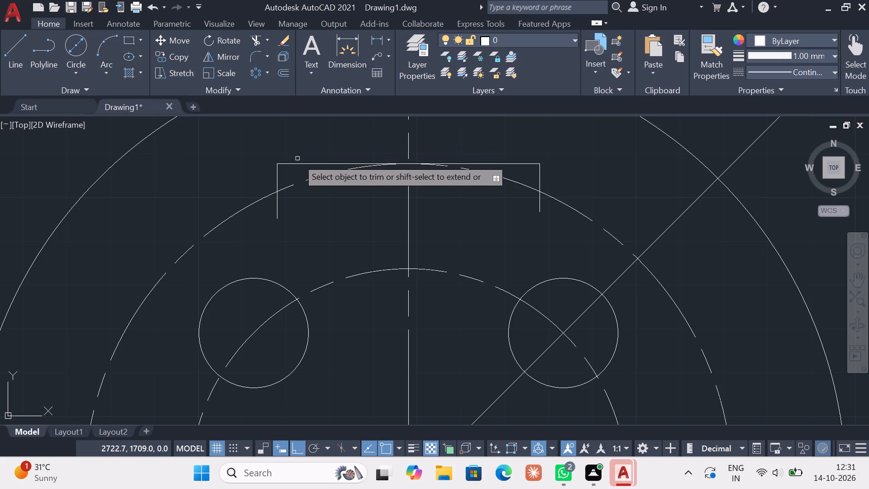
left_click(297, 163)
left_click(277, 166)
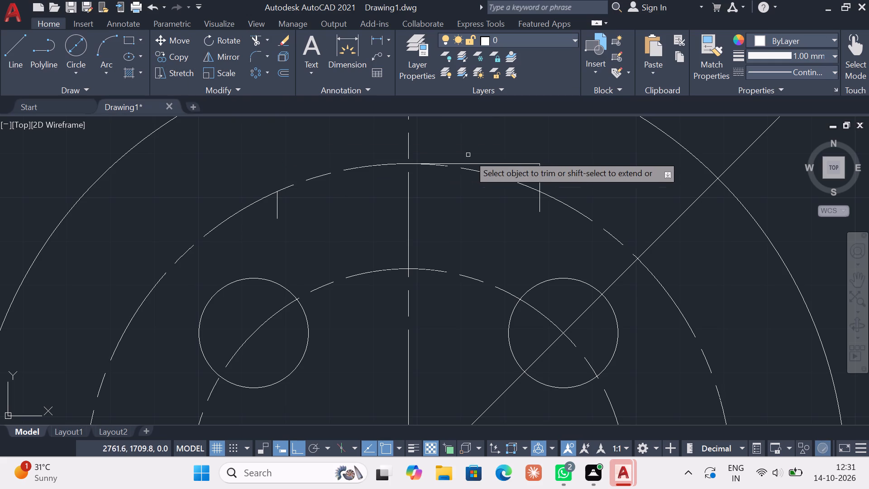
left_click(503, 164)
left_click(538, 165)
key("Escape")
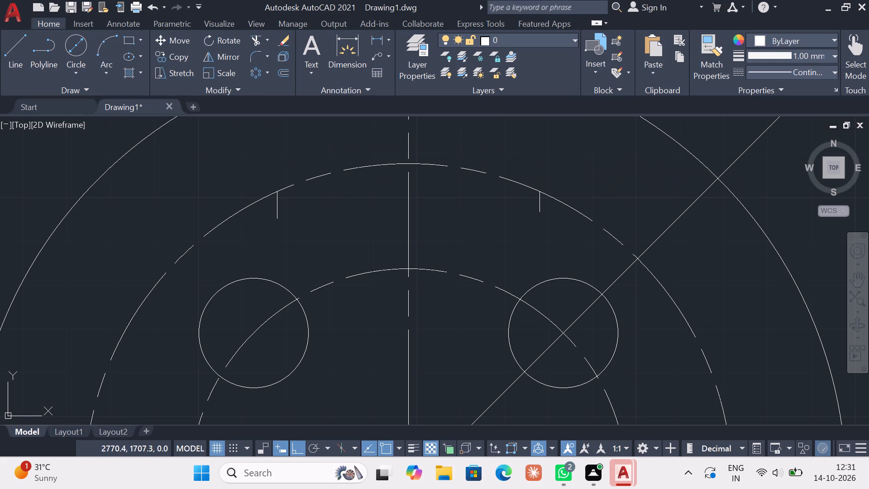
key("Escape")
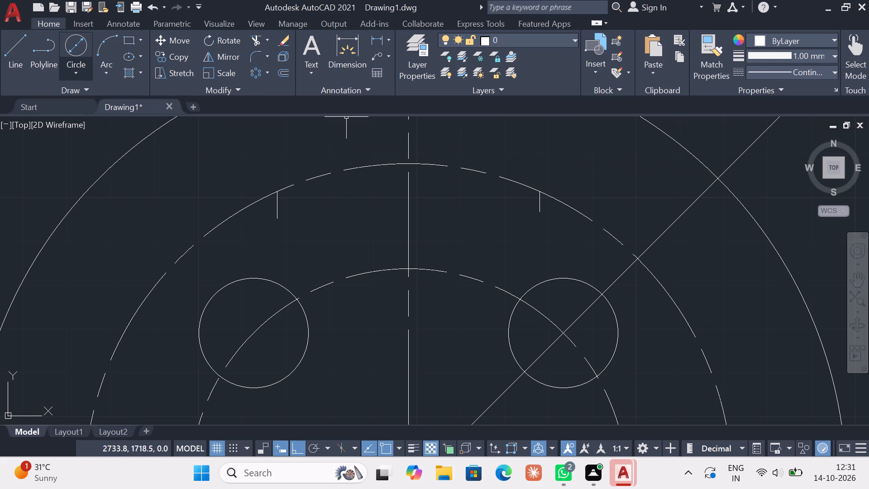
Draw two 10 mm radius circles centred where the left and right short vertical lines meet the 148 mm dashed circle.
left_click(78, 72)
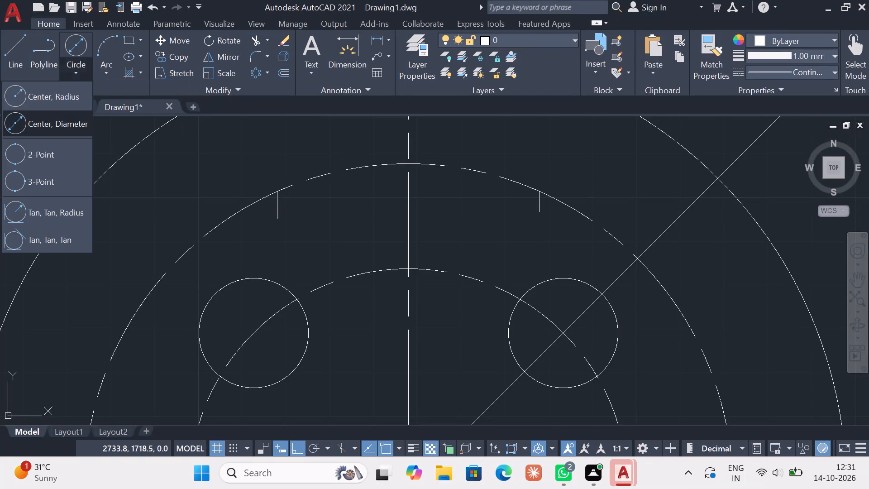
left_click(57, 105)
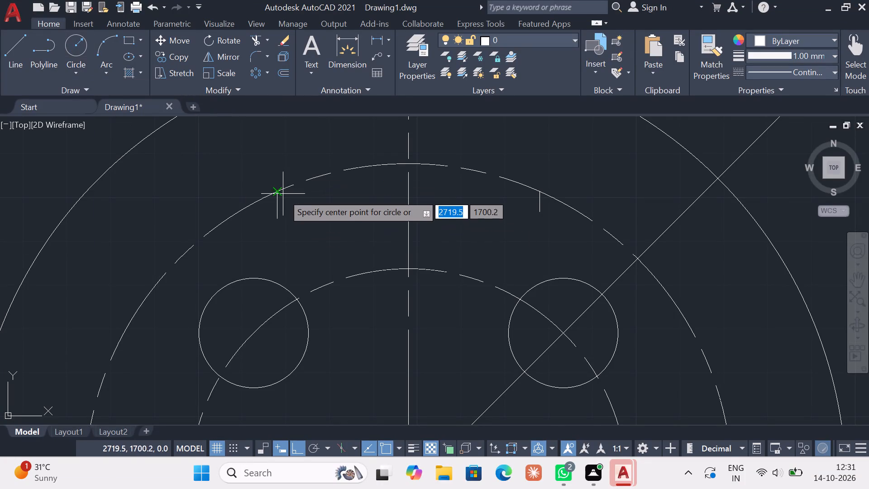
left_click(280, 193)
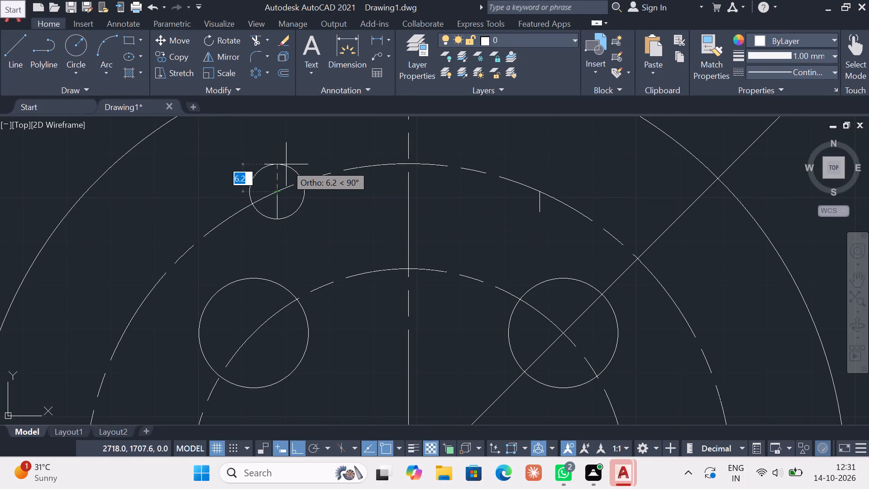
type("10")
key("Return")
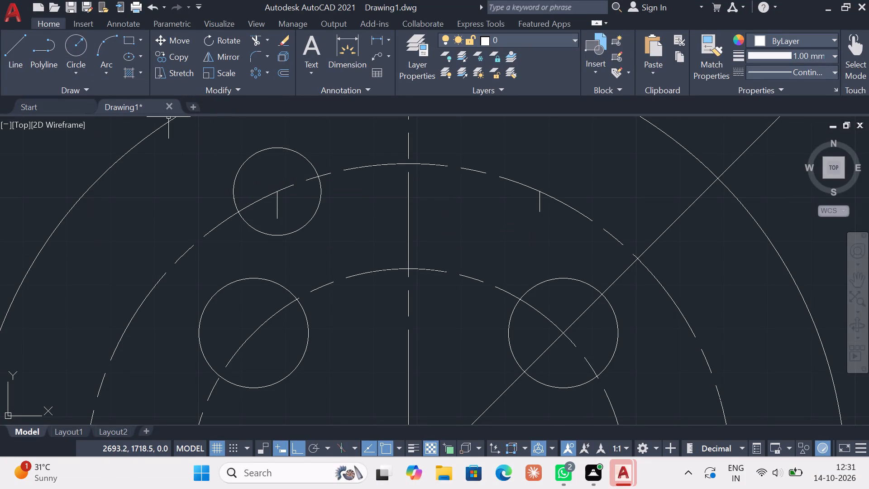
key("space")
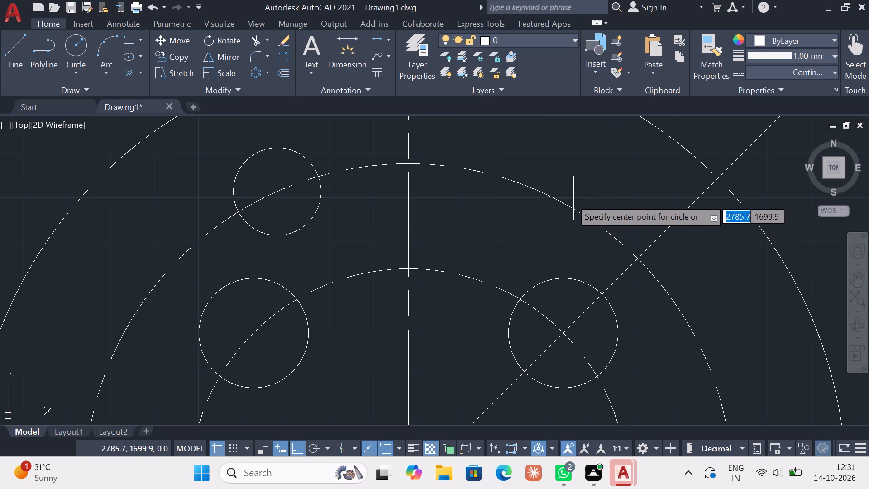
left_click(543, 193)
key("1")
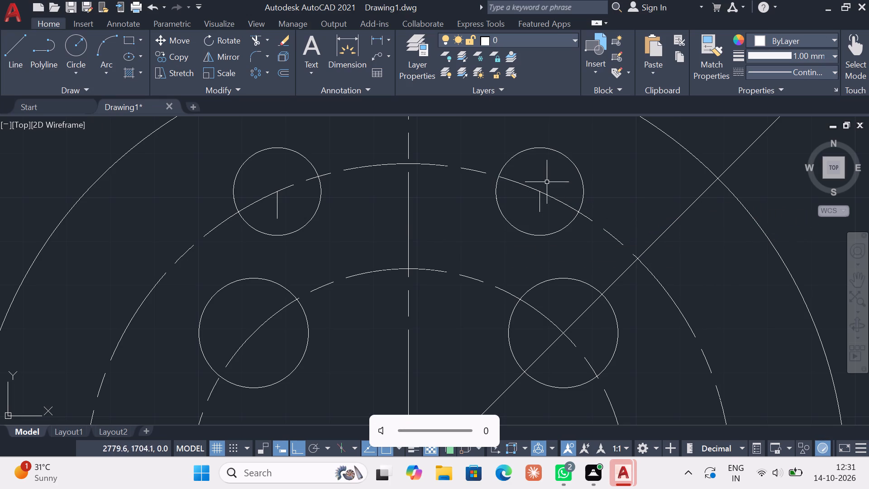
Delete the two short vertical line stubs inside the 10 mm radius circles.
left_click(543, 214)
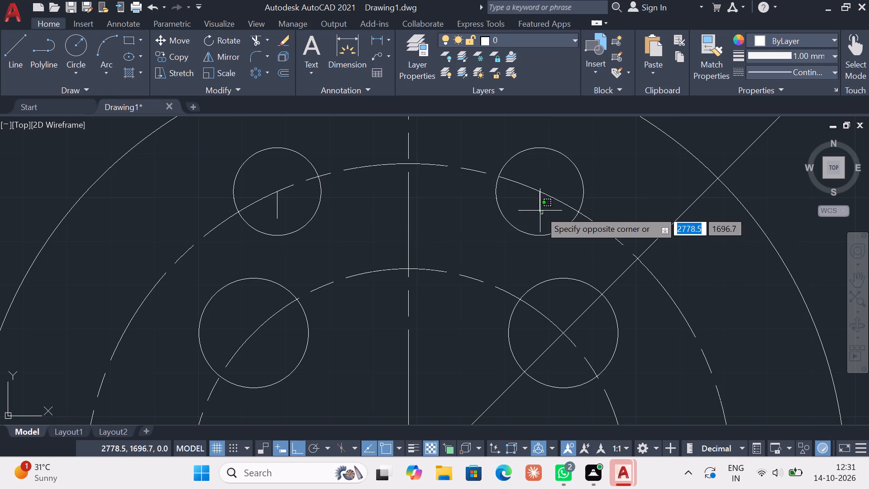
left_click(537, 207)
left_click(284, 214)
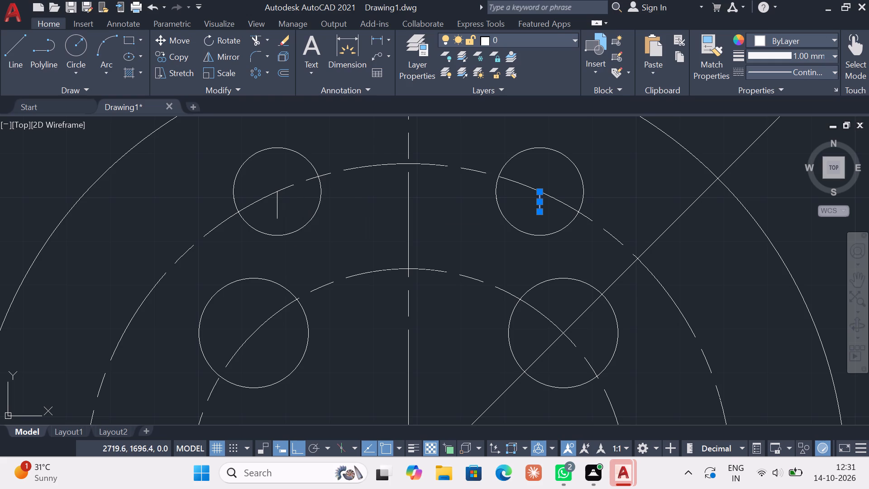
left_click(263, 205)
key("Delete")
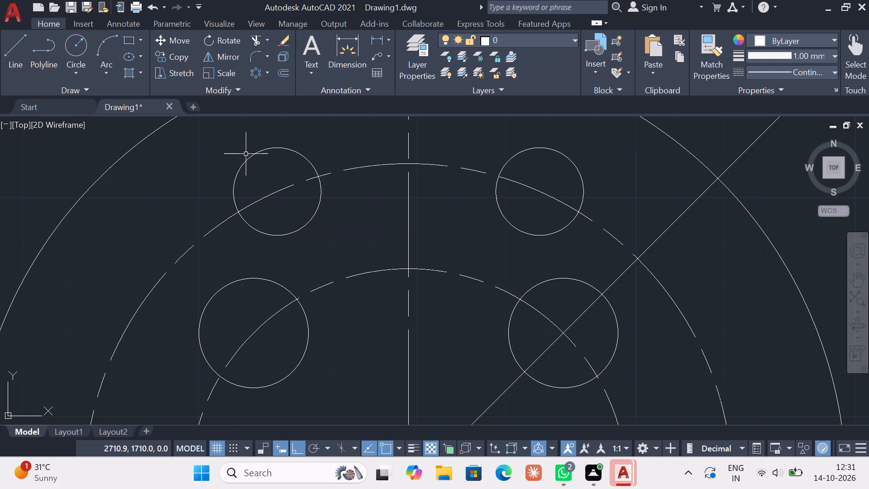
Draw a polyline from the top of the left 10 mm radius circle to the top of the right one.
middle_click_drag(272, 125, 277, 198)
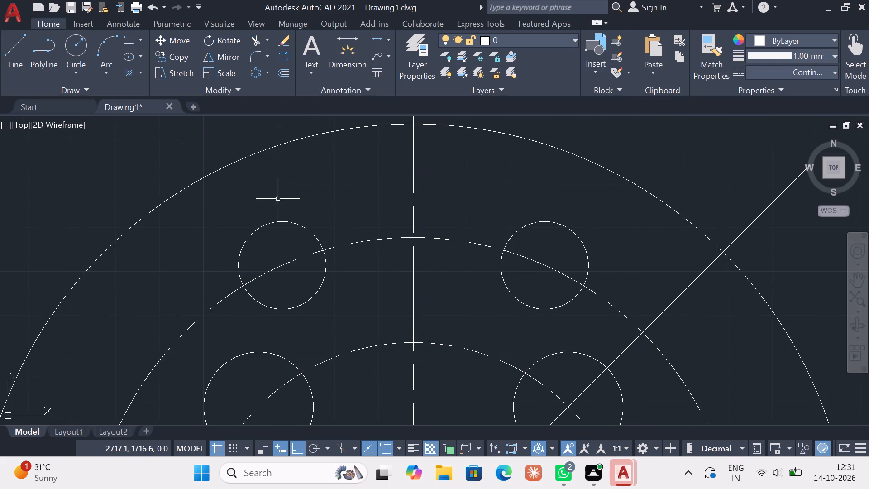
key("Escape")
key("Escape")
double_click(15, 74)
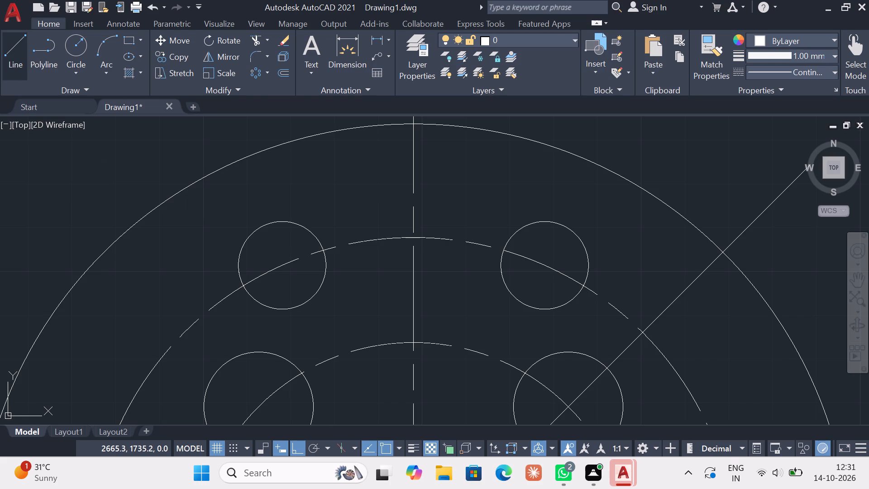
key("Escape")
left_click(39, 64)
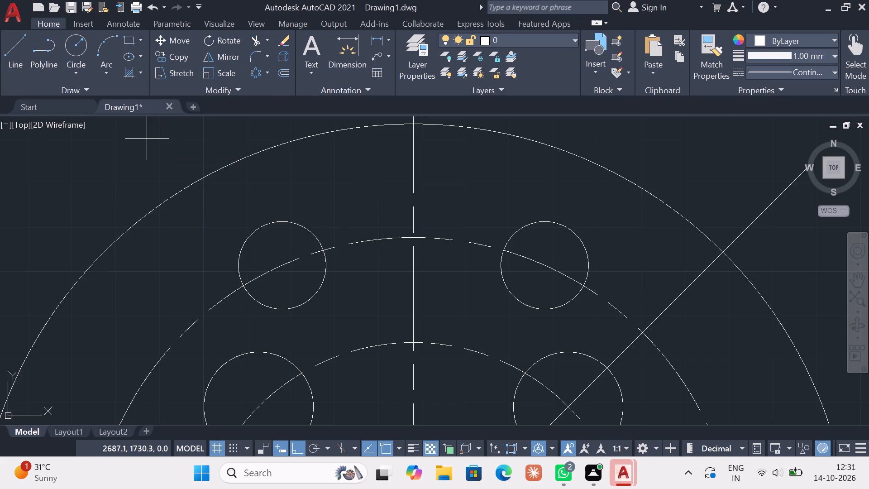
left_click(270, 223)
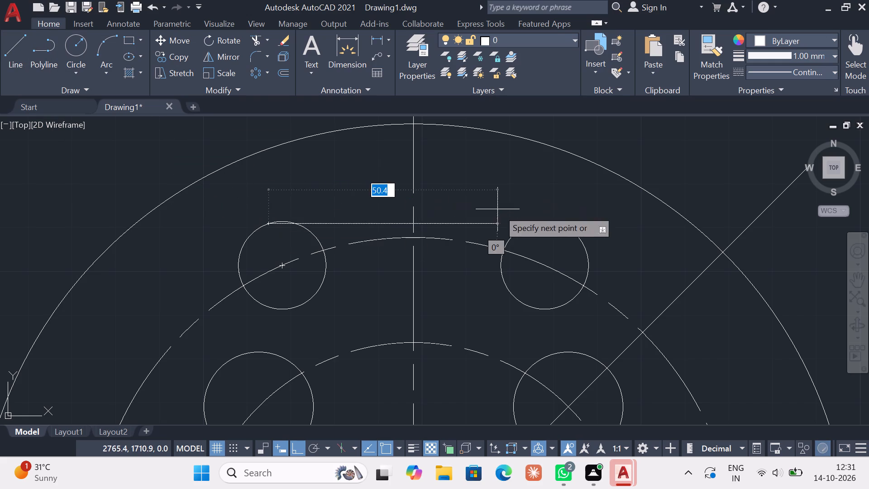
left_click(547, 222)
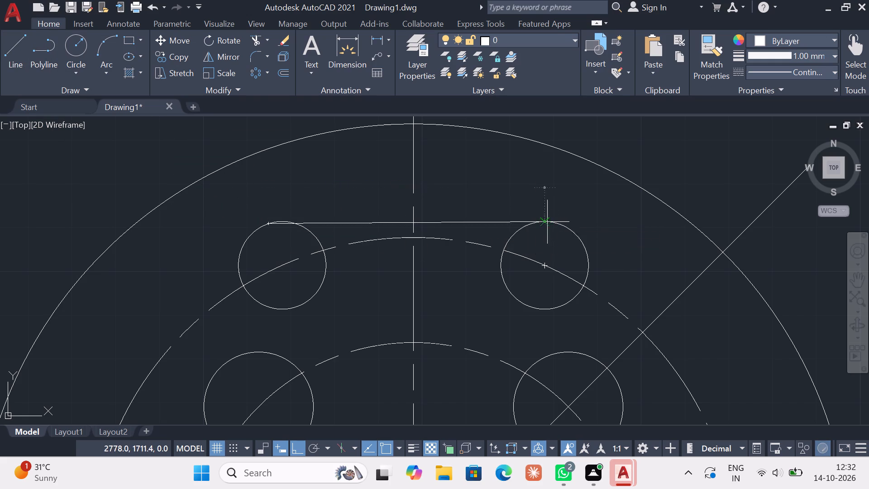
key("Escape")
key("Escape")
key("Escape")
Draw a second polyline joining the bottoms of the two 10 mm radius circles.
left_click(36, 63)
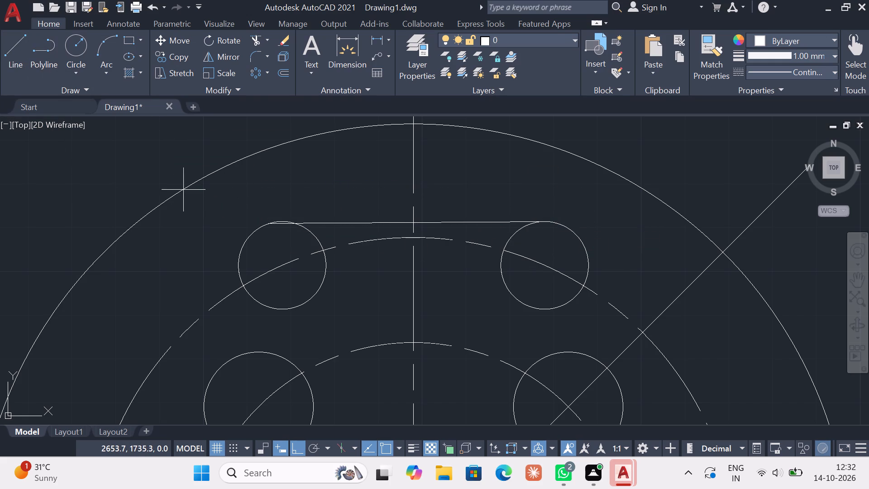
left_click(278, 313)
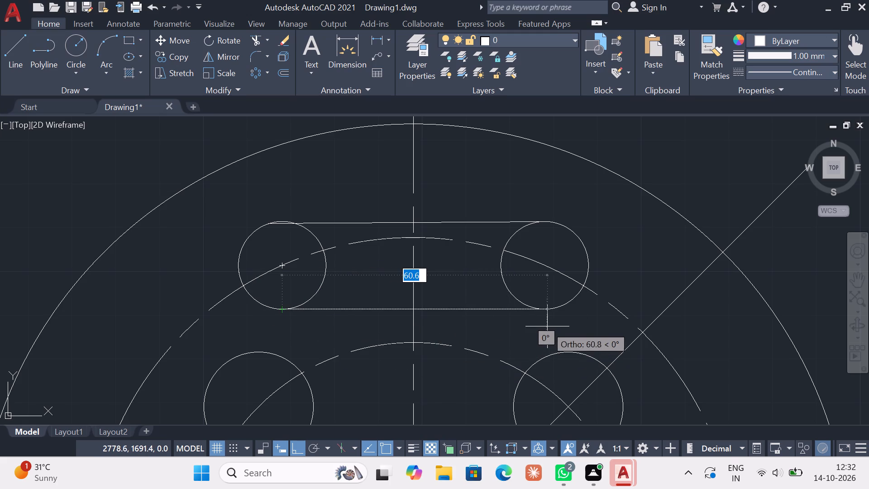
left_click(546, 311)
key("Escape")
key("Escape")
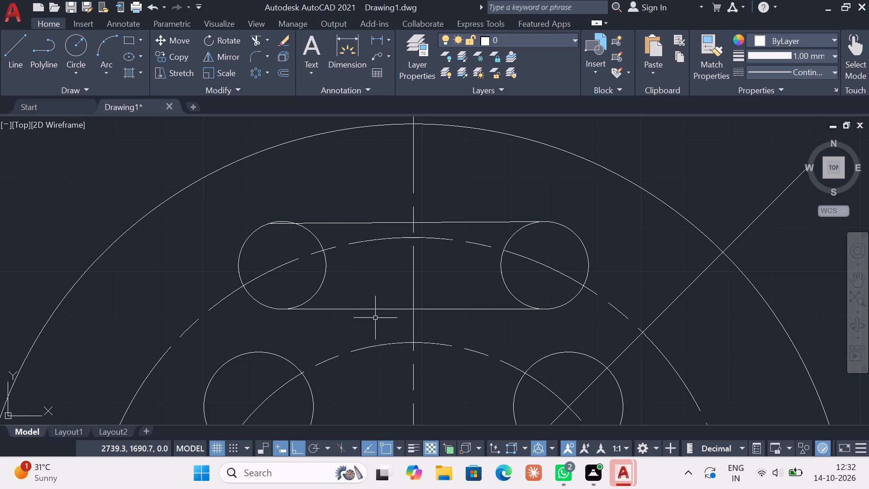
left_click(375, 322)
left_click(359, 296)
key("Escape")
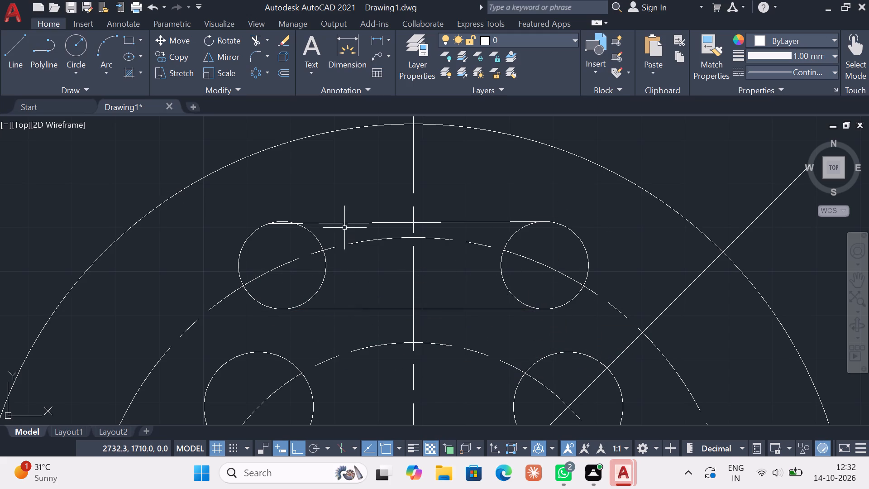
Convert the upper polyline to an arc bulging about 7 mm upward at the vertical centreline.
left_click(344, 228)
left_click(314, 192)
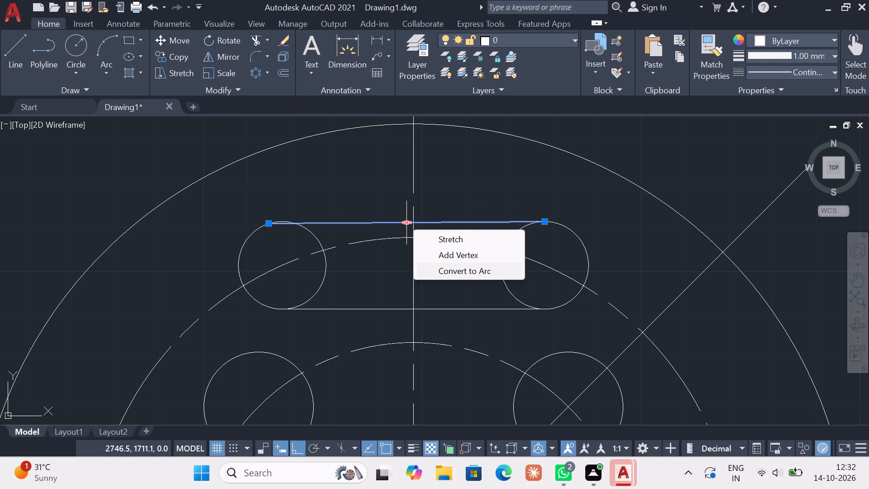
left_click(458, 269)
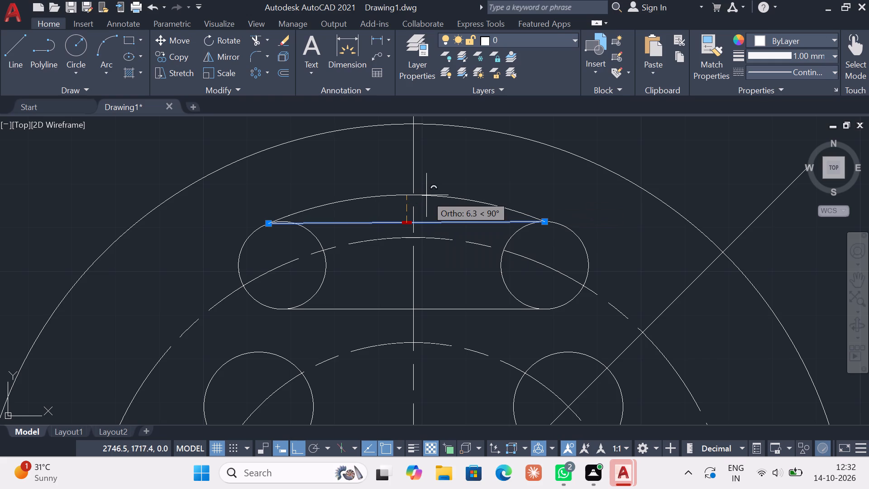
left_click(412, 192)
key("Escape")
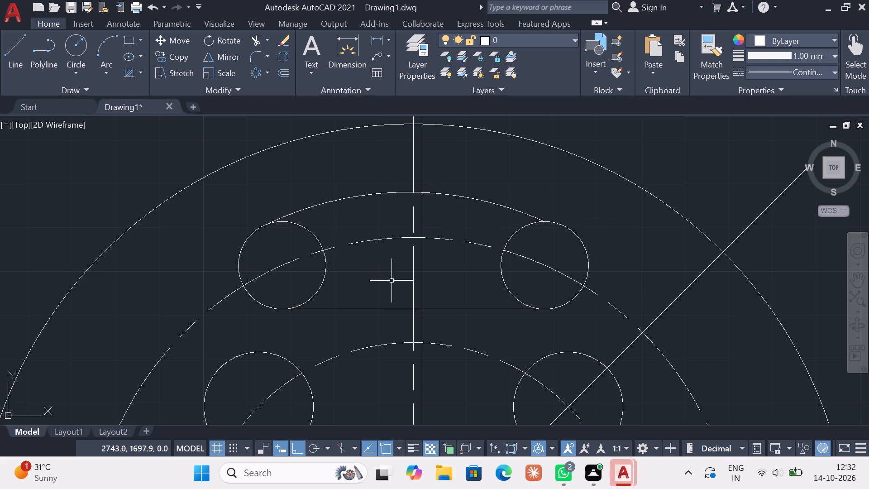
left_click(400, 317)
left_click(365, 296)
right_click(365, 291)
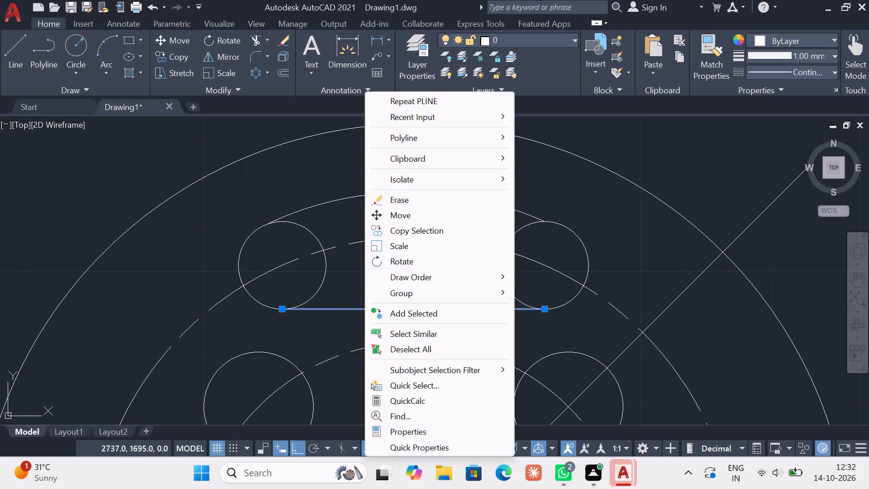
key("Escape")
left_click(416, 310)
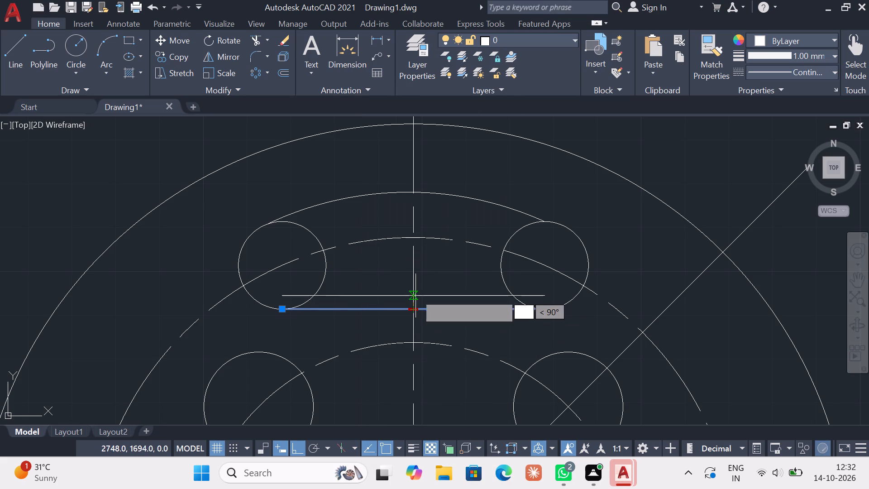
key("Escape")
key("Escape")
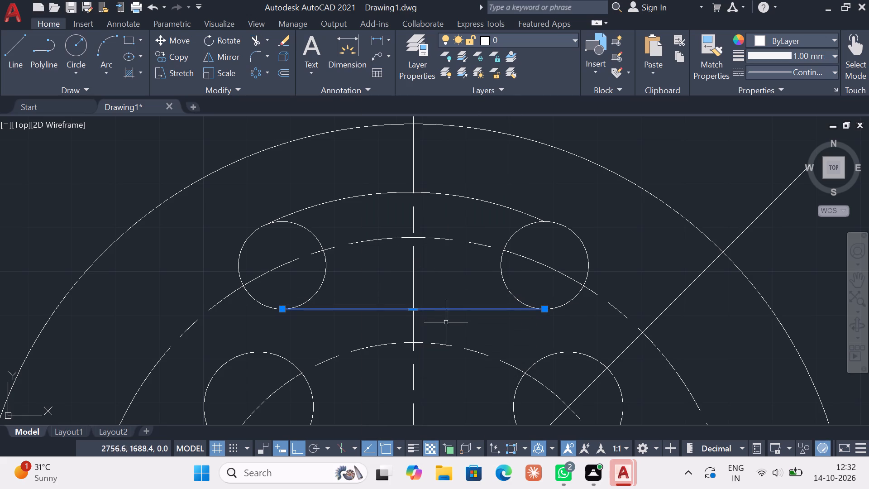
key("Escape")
Convert the lower polyline to an arc bulging about 7.6 mm upward at the vertical centreline.
left_click(387, 321)
left_click(353, 292)
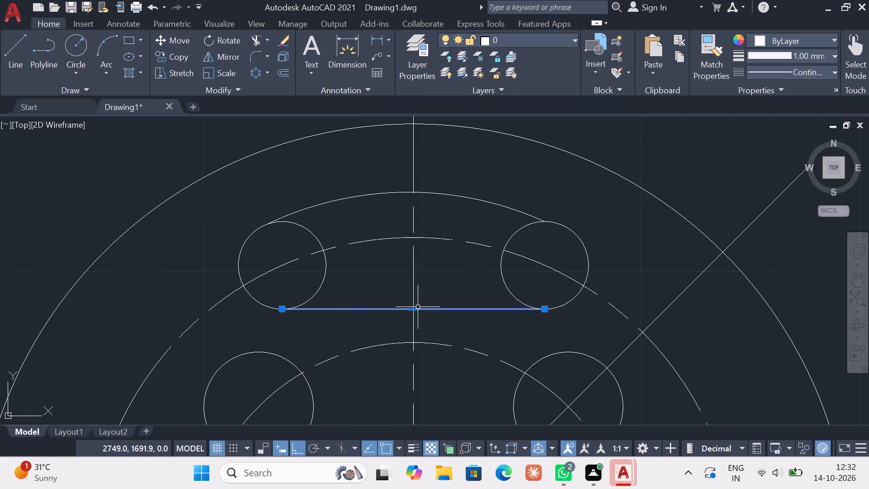
left_click(463, 362)
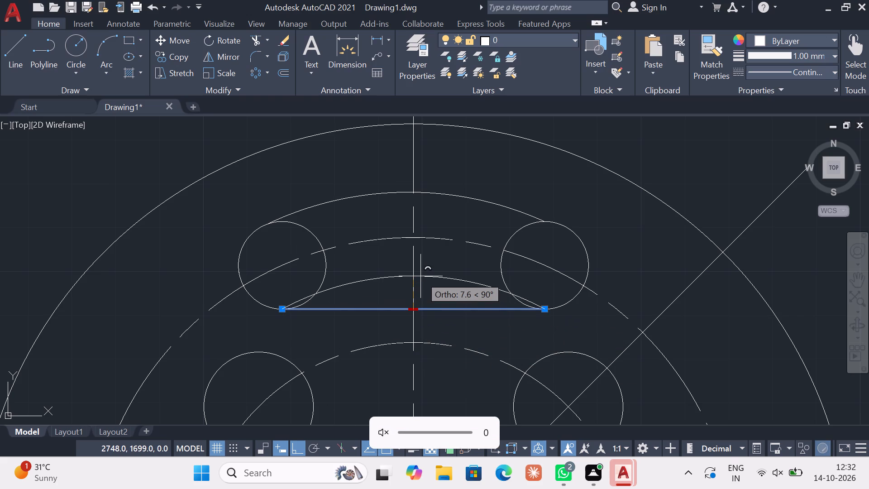
left_click(415, 276)
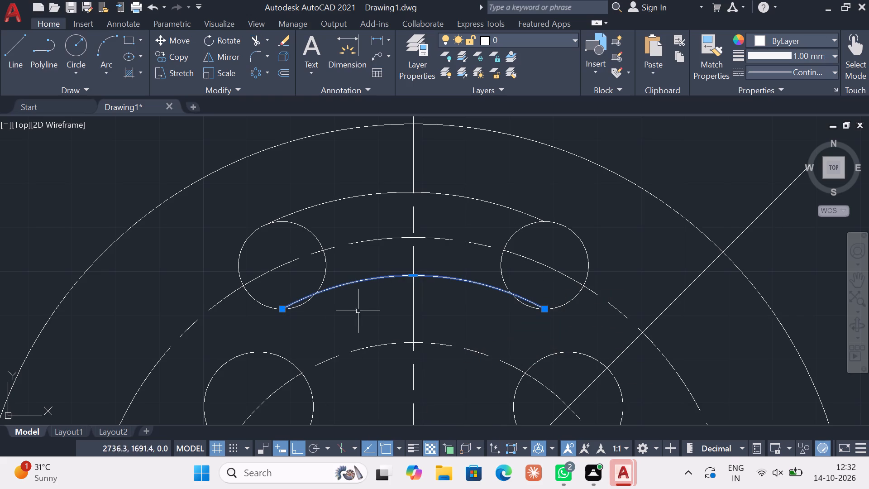
key("Escape")
Trim the lower arc's end inside the left 10 mm radius circle and that circle's inner side between the two arcs.
scroll(301, 288, "up", 2)
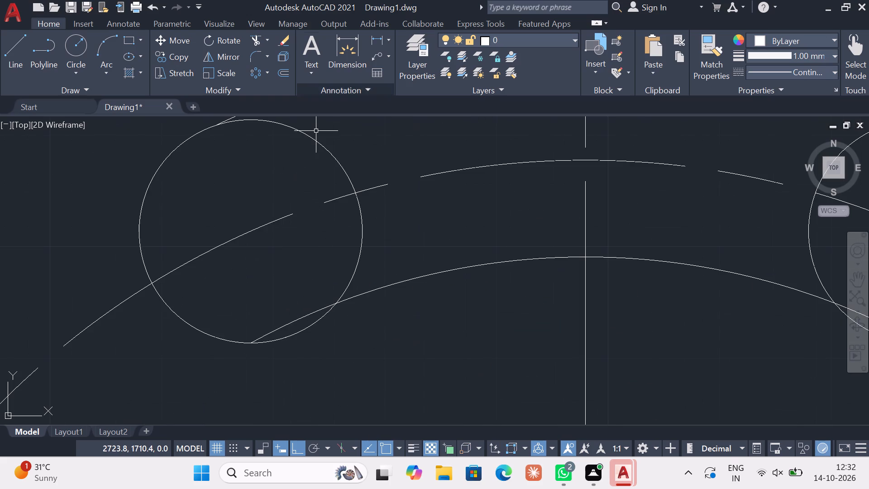
left_click(255, 41)
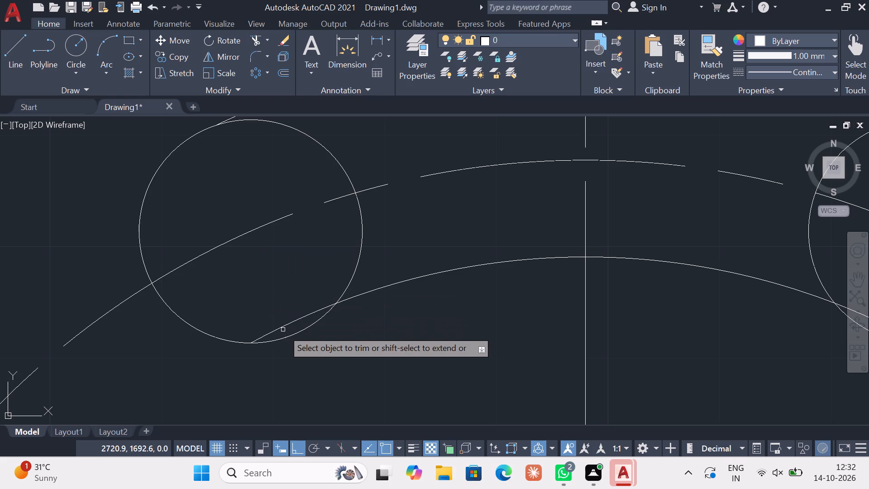
left_click(284, 326)
left_click(361, 257)
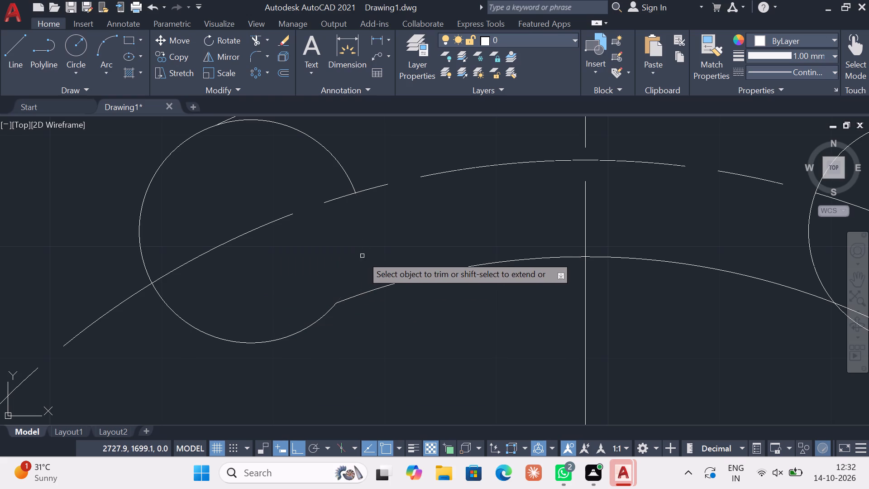
left_click(336, 163)
middle_click_drag(253, 141, 213, 288)
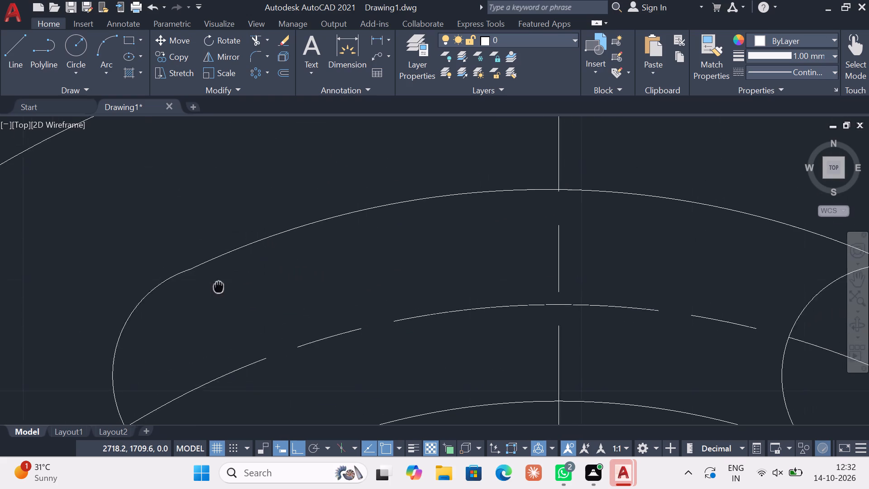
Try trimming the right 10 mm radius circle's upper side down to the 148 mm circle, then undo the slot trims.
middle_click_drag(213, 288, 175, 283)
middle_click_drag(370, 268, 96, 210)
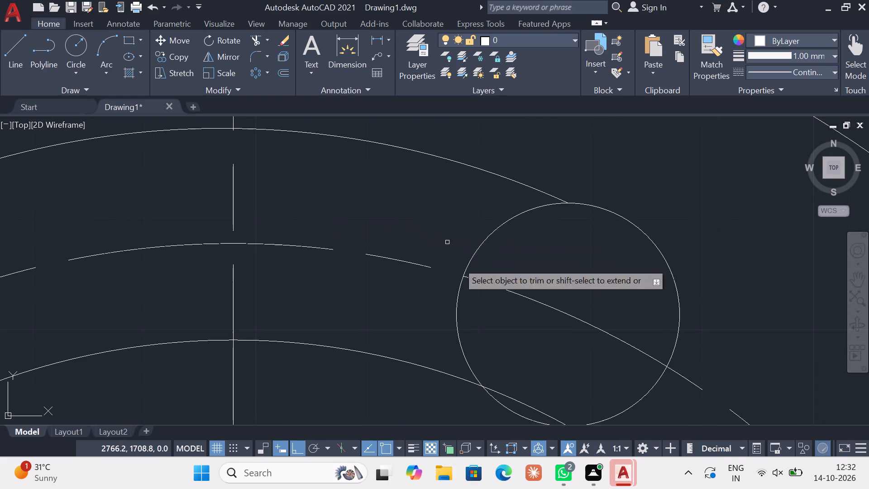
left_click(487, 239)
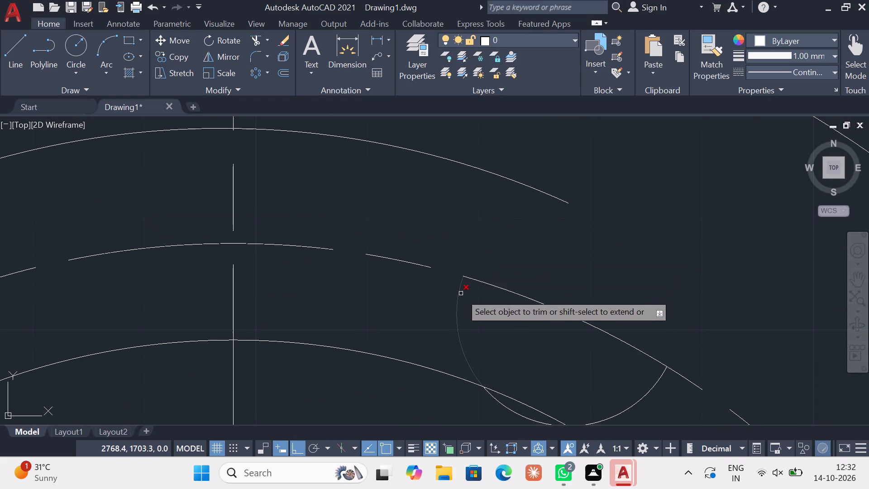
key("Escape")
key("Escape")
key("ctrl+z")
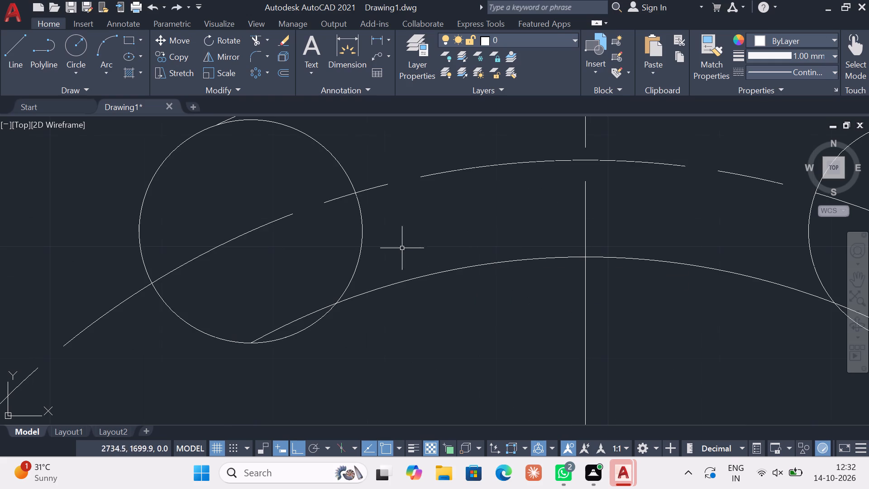
Trim both ends of the lower arc that lie inside the two 10 mm radius circles.
scroll(396, 247, "down", 3)
middle_click_drag(447, 234, 396, 240)
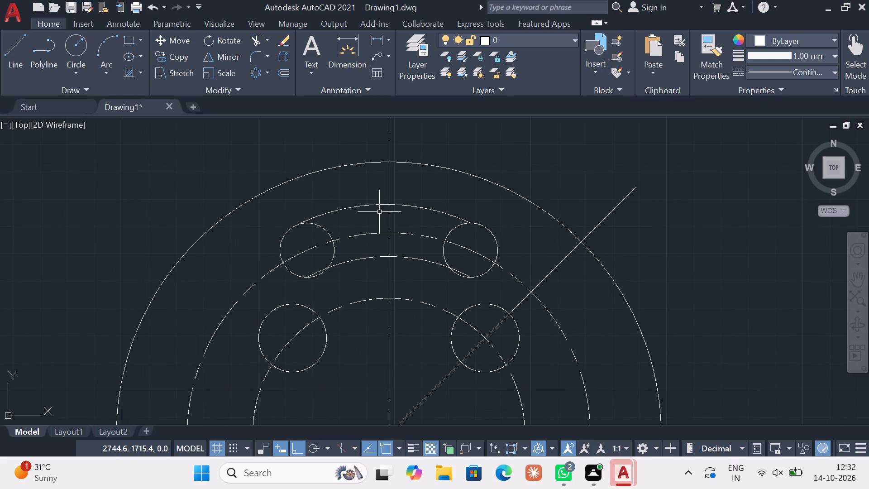
type("tr")
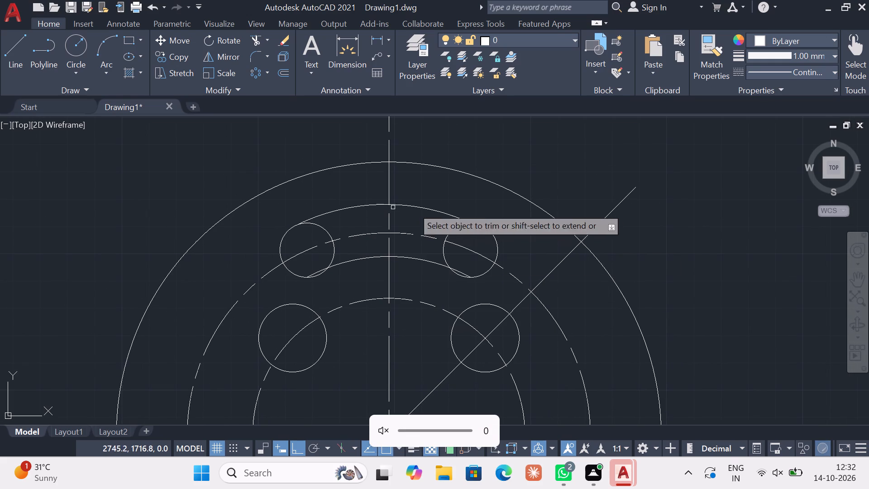
scroll(442, 268, "up", 2)
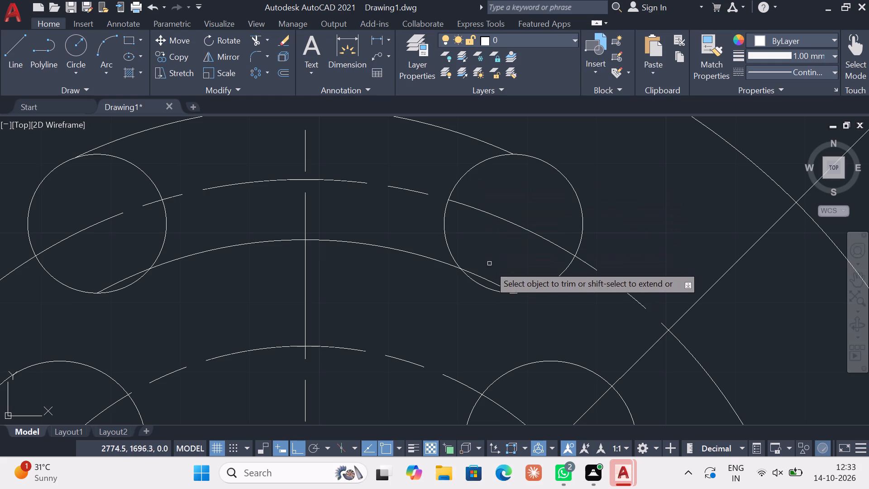
left_click(489, 279)
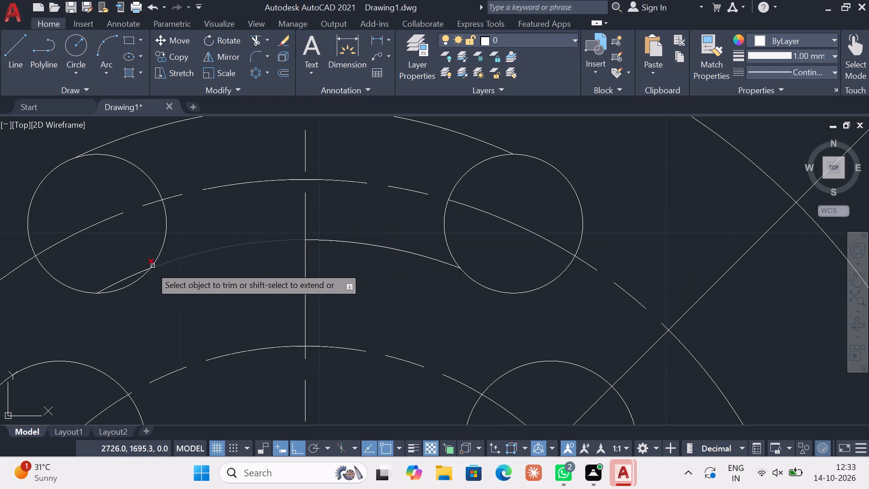
left_click(119, 280)
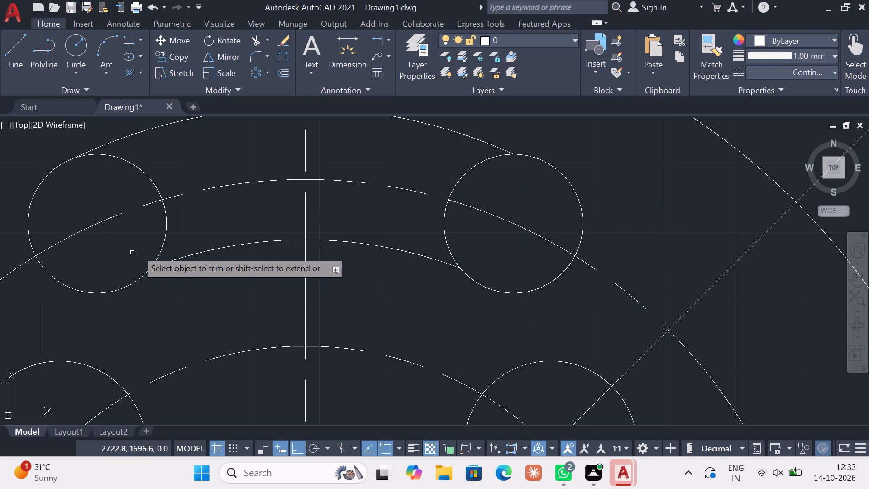
Trim the left circle's inner side between the two arcs and the right circle's inner side between the lower arc and the dashed circle.
left_click(166, 231)
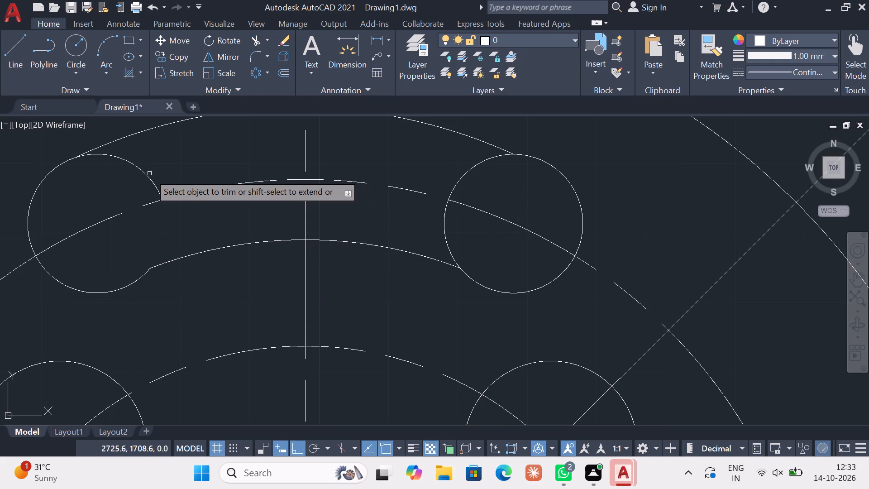
left_click(147, 176)
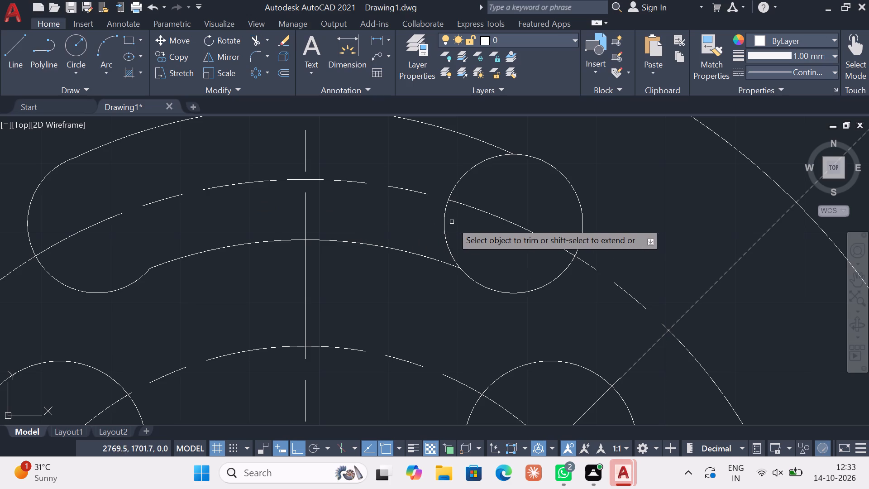
left_click(446, 228)
key("Escape")
key("Escape")
key("Escape")
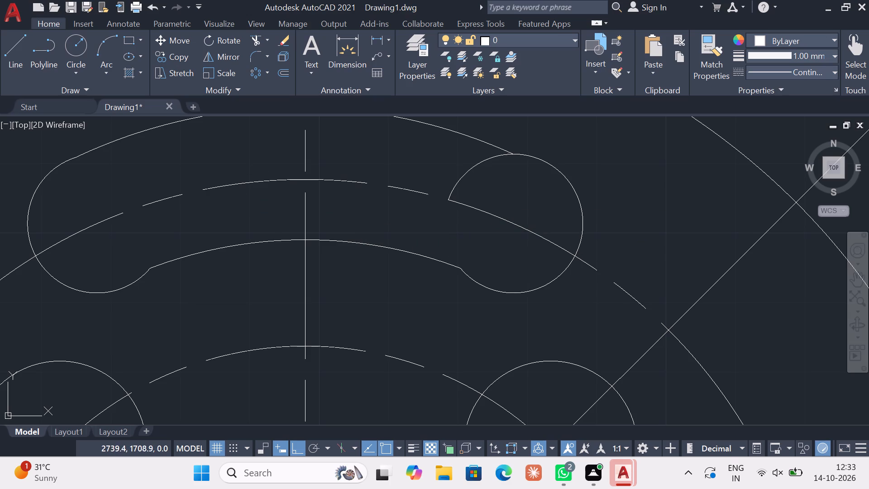
key("Escape")
key("Escape")
key("Escape")
key("Escape")
key("Escape")
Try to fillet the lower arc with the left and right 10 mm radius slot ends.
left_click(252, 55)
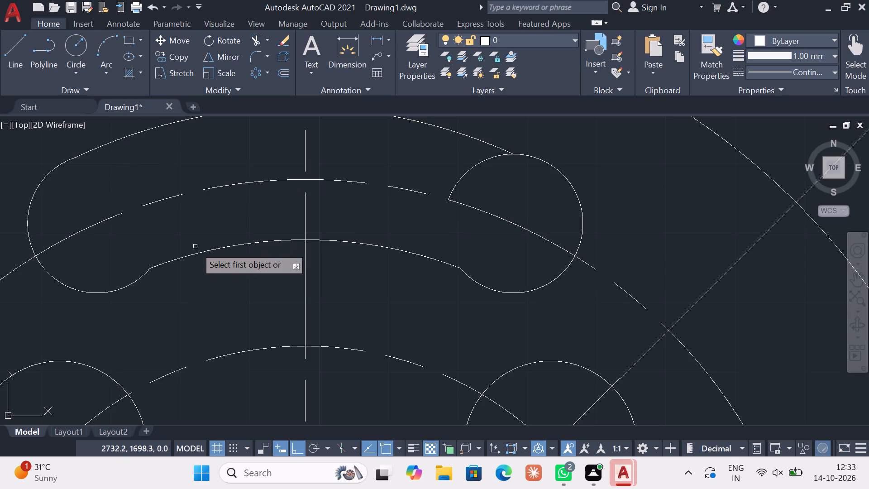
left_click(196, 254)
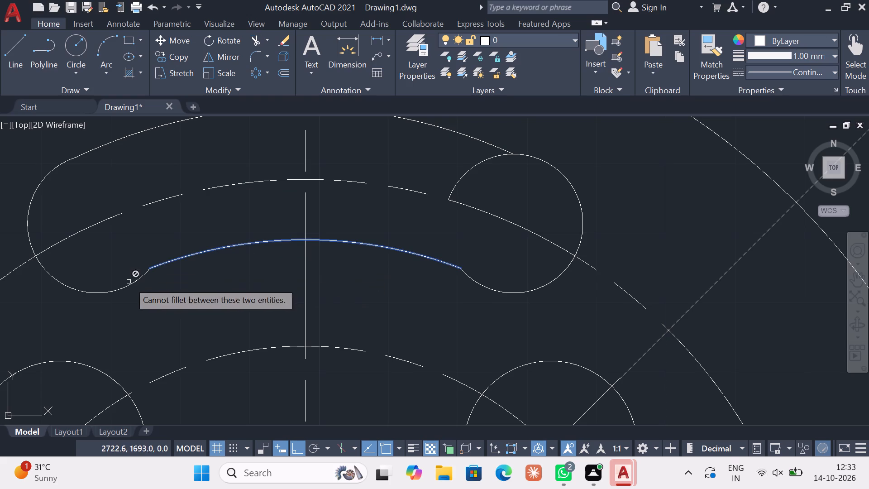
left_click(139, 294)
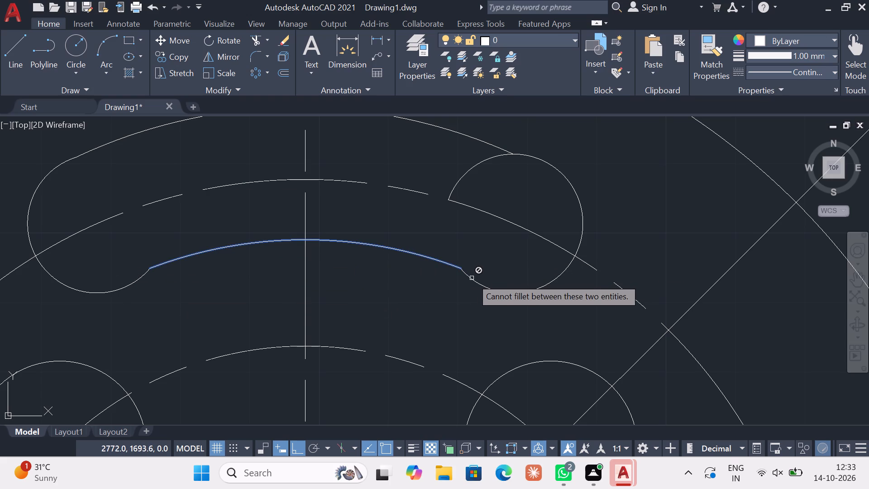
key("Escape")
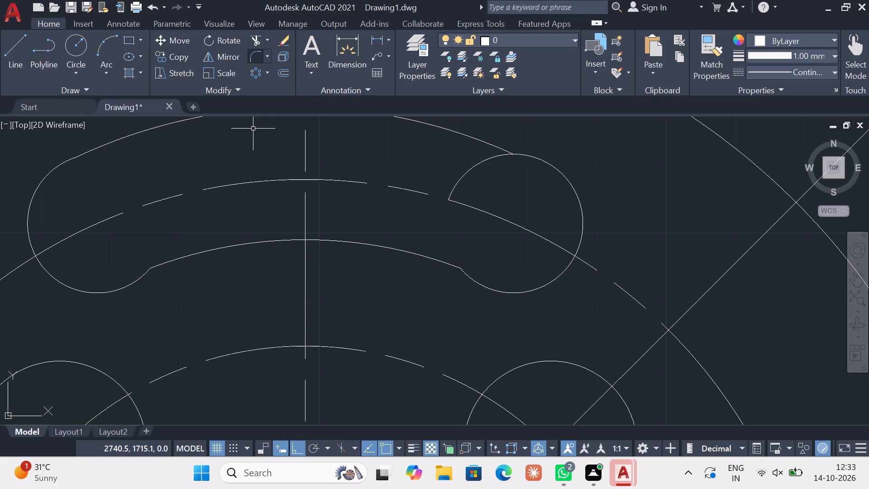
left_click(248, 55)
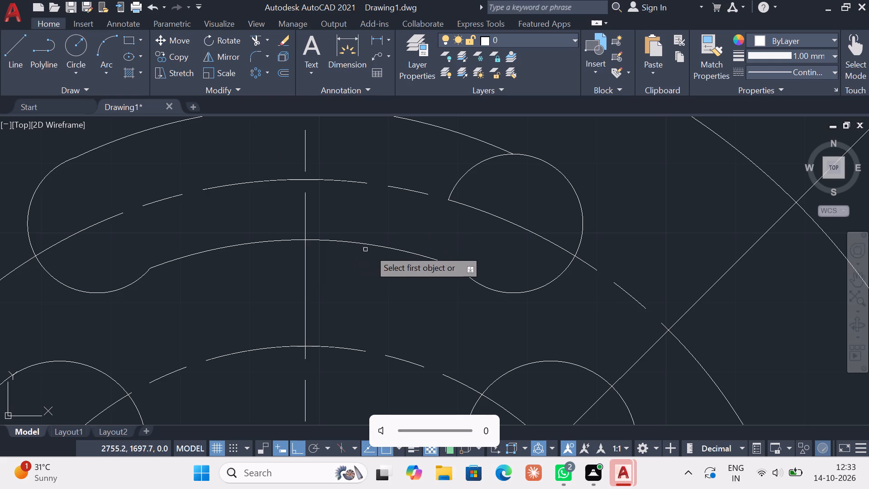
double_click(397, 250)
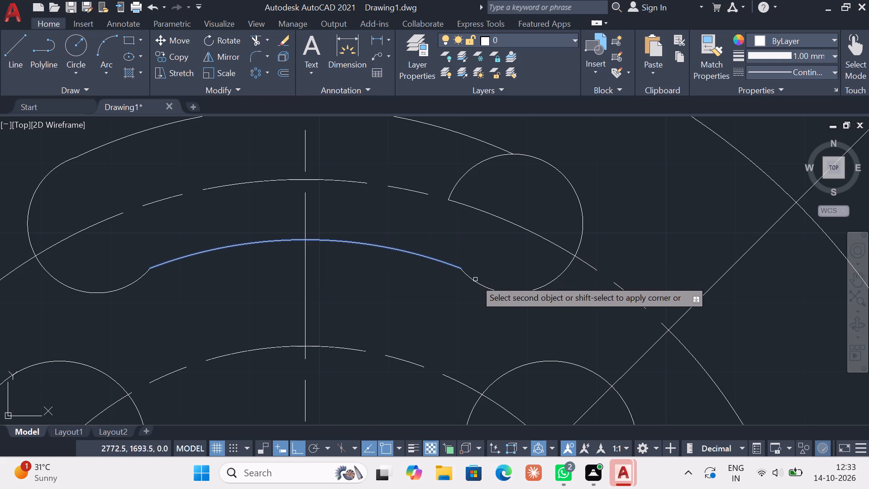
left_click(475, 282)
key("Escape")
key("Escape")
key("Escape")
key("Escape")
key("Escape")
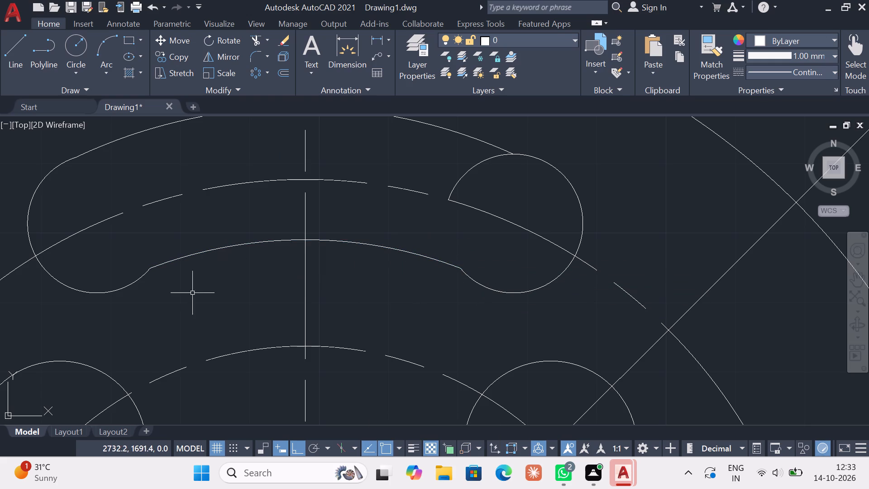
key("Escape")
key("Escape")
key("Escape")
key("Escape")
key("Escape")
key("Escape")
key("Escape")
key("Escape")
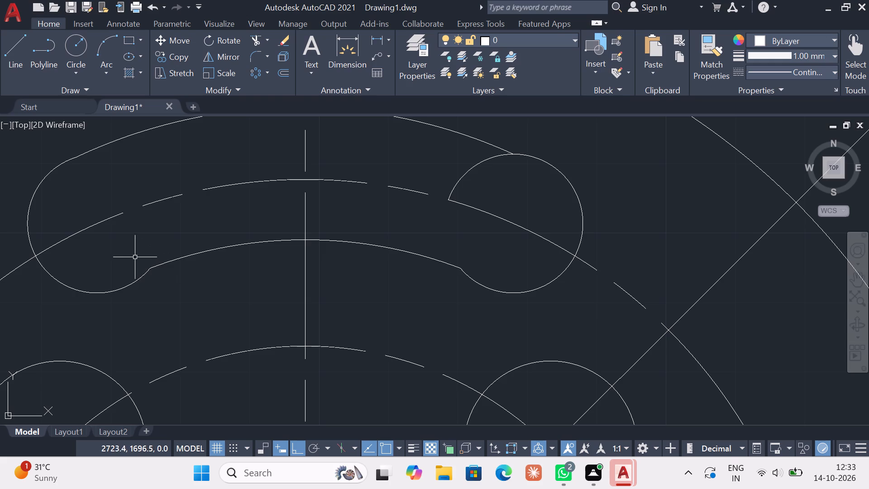
Stretch the lower arc's left endpoint about 1 mm down and outward along the left slot end.
scroll(168, 257, "up", 1)
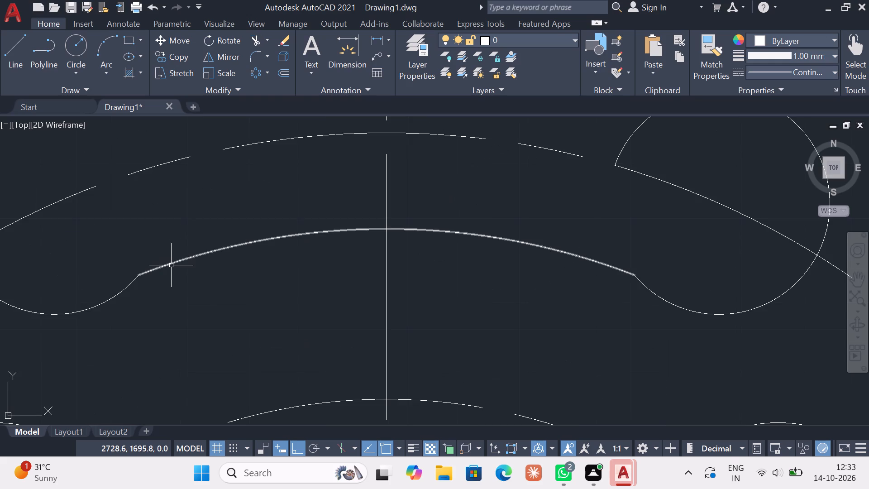
double_click(171, 265)
key("Escape")
key("Escape")
key("Escape")
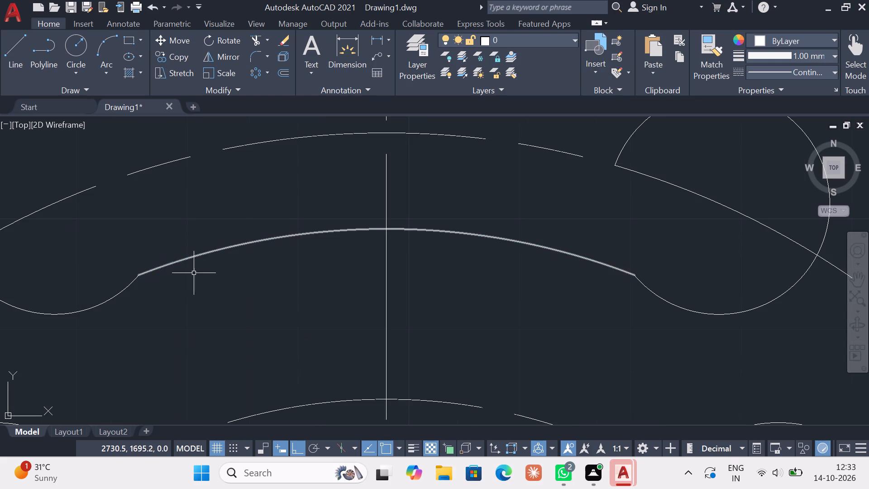
key("Escape")
left_click(196, 274)
left_click(175, 245)
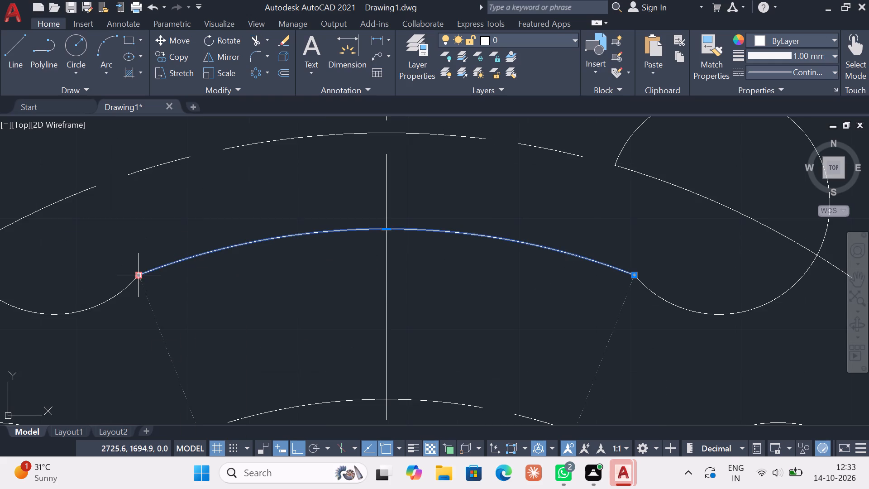
left_click(140, 273)
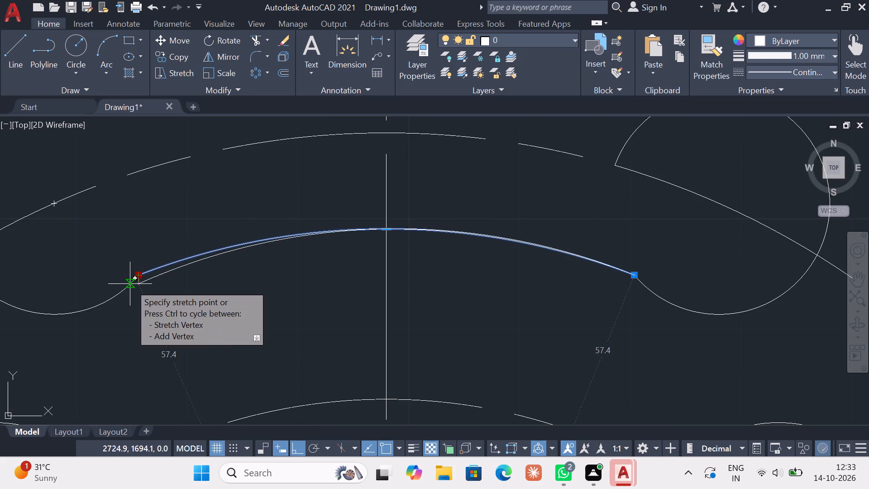
left_click(130, 284)
key("Escape")
key("Escape")
key("Escape")
scroll(143, 272, "up", 3)
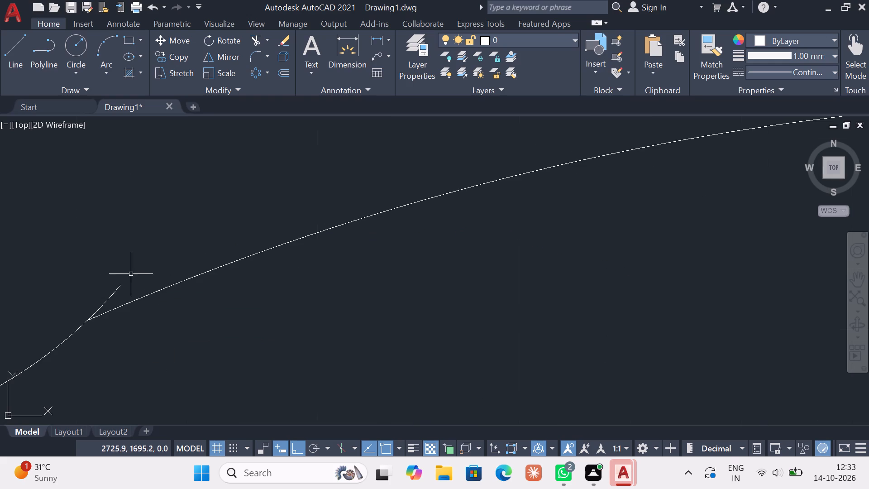
Trim the short piece of the left slot end that extends past the lower arc's new endpoint.
left_click(253, 37)
left_click(104, 299)
key("Escape")
scroll(198, 270, "down", 3)
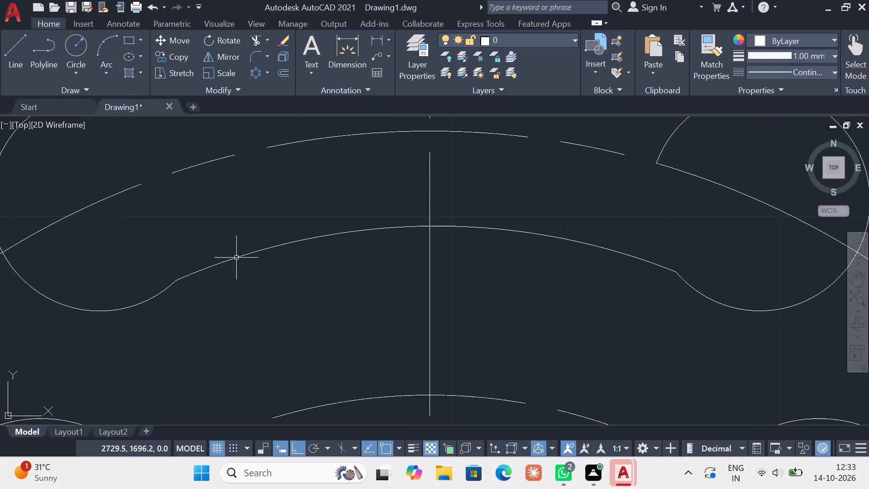
Draw a vertical helper line from the top of the right slot end down to just past the dashed circle.
scroll(274, 256, "down", 1)
middle_click_drag(328, 253, 319, 263)
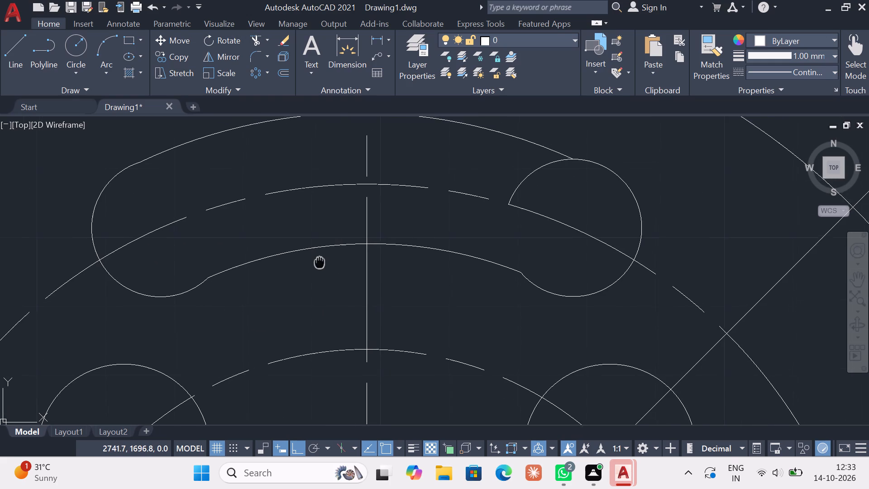
middle_click_drag(319, 263, 277, 285)
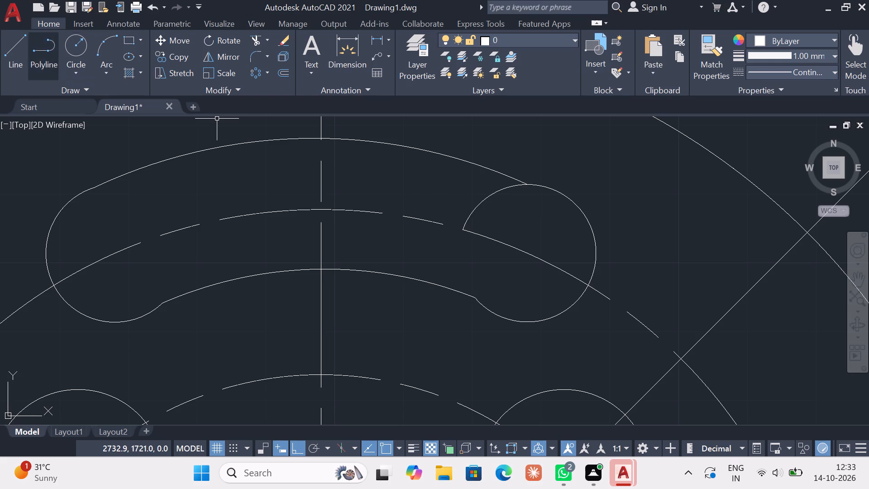
left_click(12, 48)
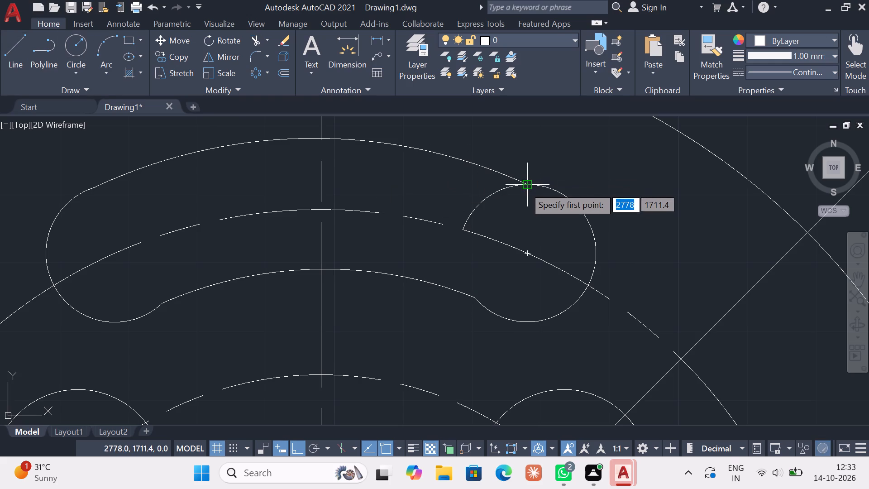
left_click_drag(524, 187, 519, 189)
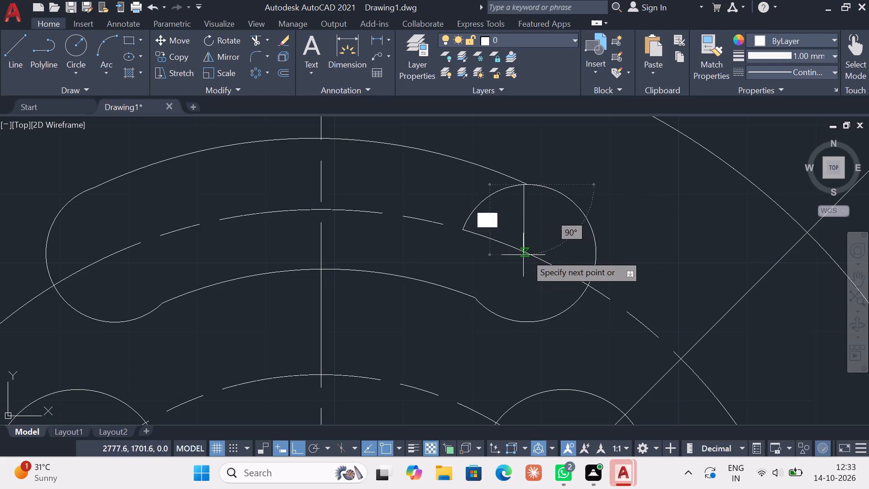
left_click(522, 272)
key("Escape")
key("Escape")
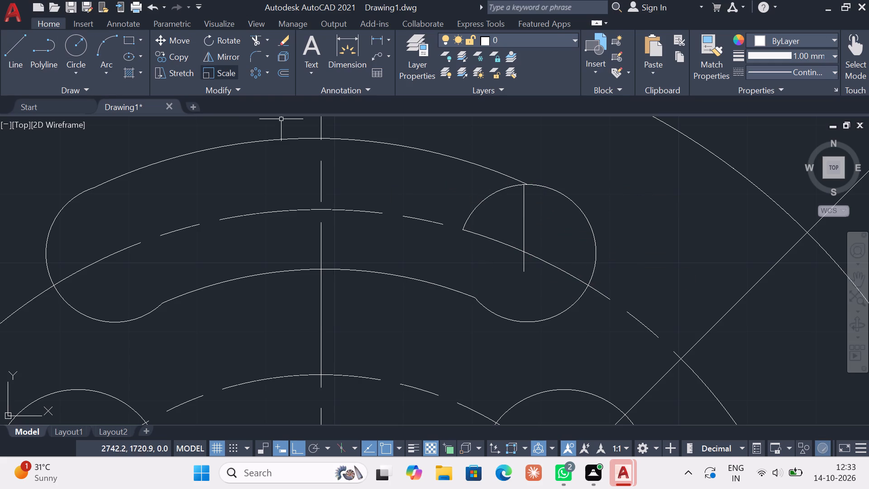
key("Escape")
Trim the right slot end's remaining upper inner side against the helper line, and remove both pieces of that line.
left_click(256, 38)
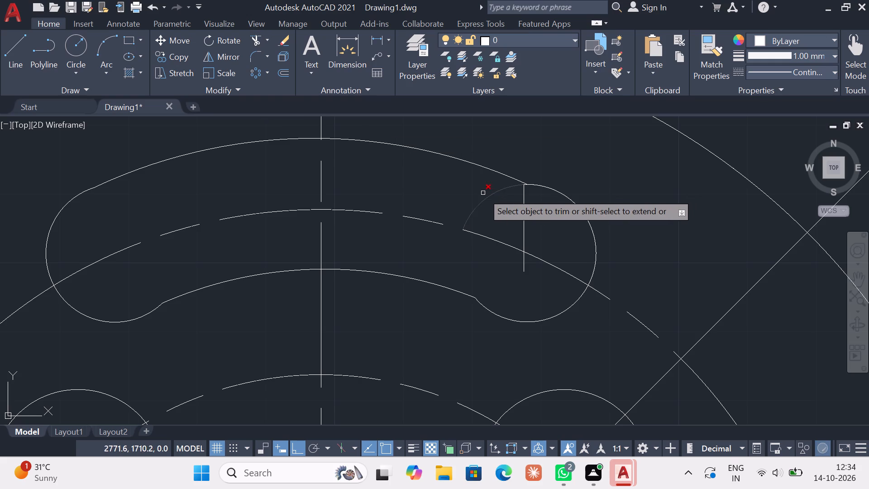
left_click(483, 199)
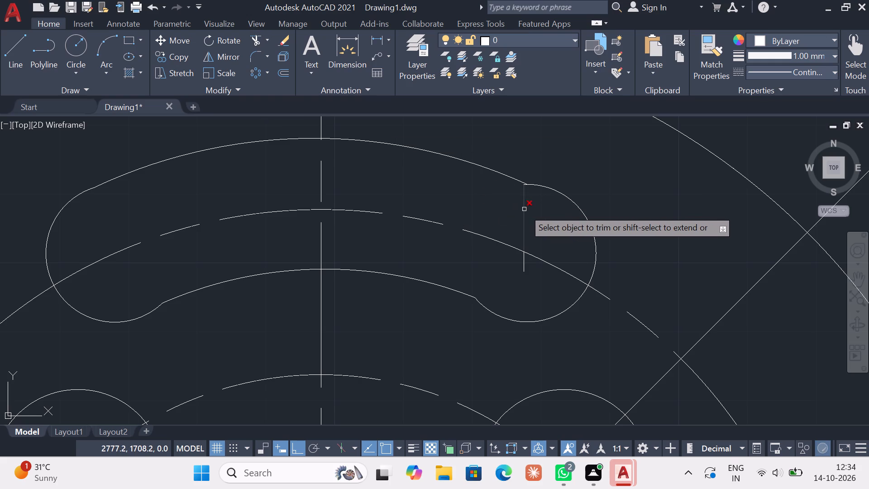
left_click(524, 209)
left_click(522, 270)
key("Escape")
key("Escape")
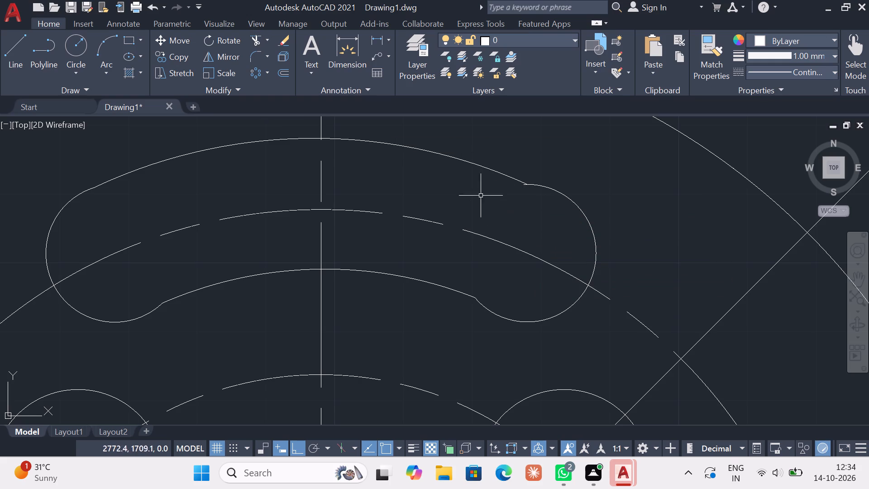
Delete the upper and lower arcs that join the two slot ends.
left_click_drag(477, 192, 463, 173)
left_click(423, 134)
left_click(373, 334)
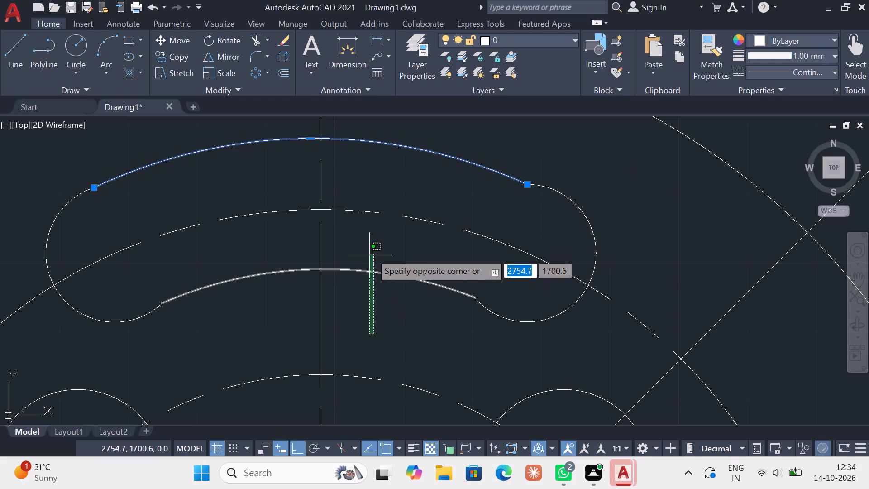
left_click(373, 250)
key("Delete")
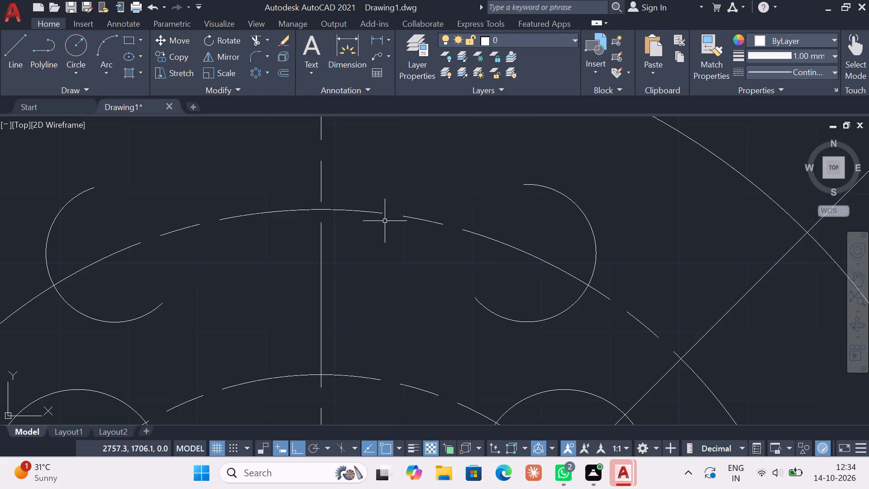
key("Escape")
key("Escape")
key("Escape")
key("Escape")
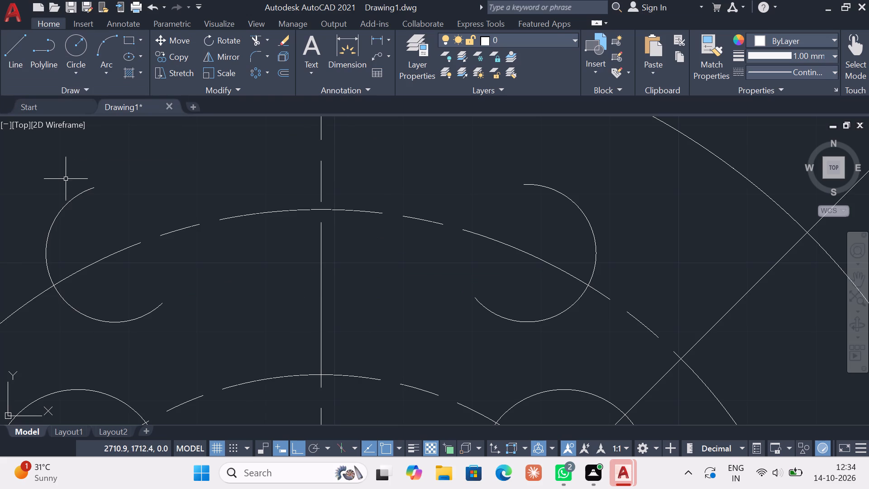
Undo the arc deletion and the earlier slot trims and stretches, back to two full end circles joined by arcs.
key("ctrl+z")
key("ctrl+z")
key("ctrl+z")
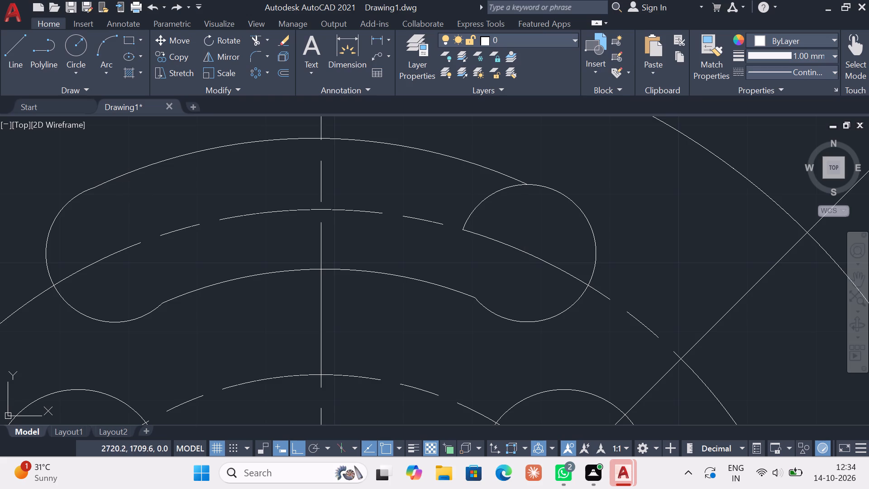
key("ctrl+z")
key("ctrl+z")
key("ctrl+z")
key("ctrl+z")
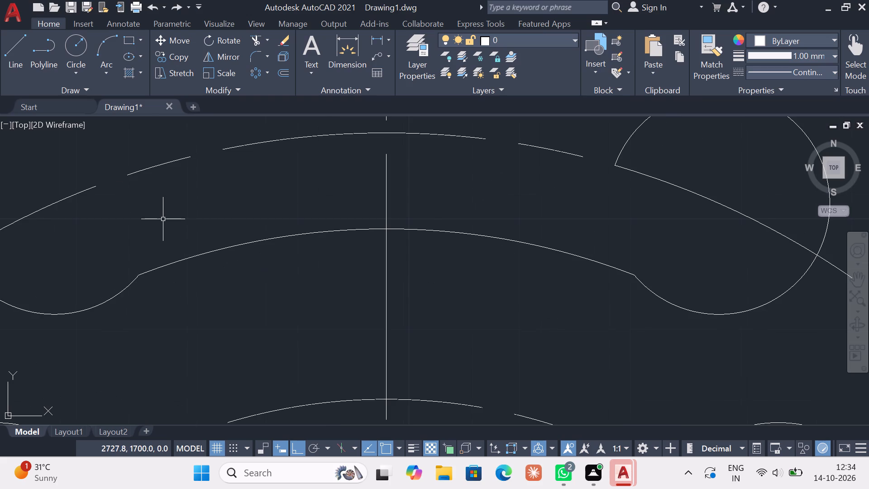
key("ctrl+z")
key("ctrl+z")
key("ctrl+z")
key("ctrl+z")
key("ctrl+z")
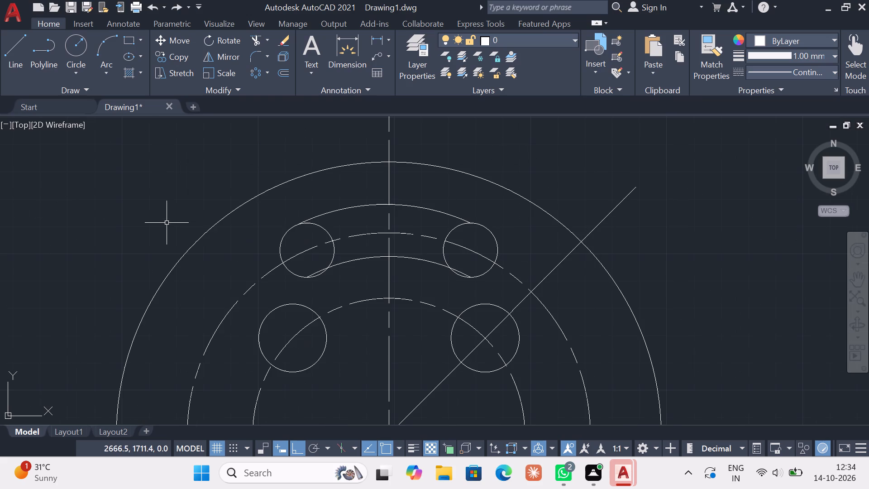
Delete the upper and lower arcs that join the two full slot-end circles.
scroll(349, 269, "up", 1)
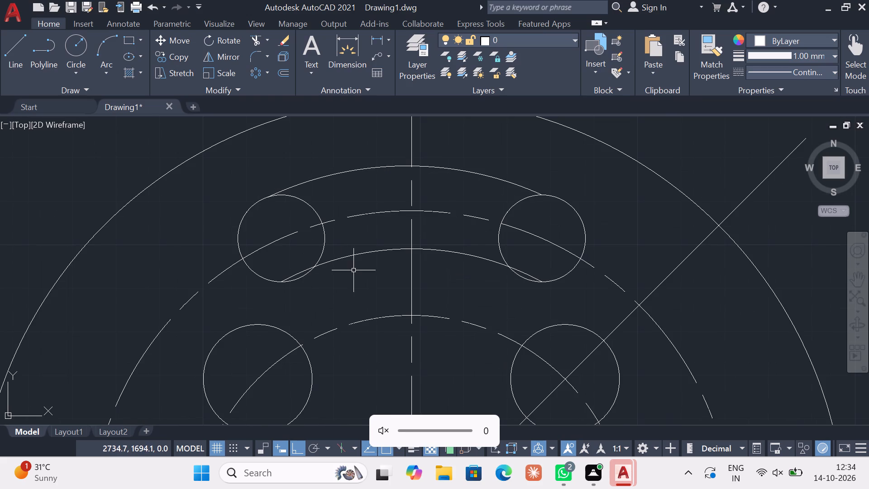
left_click(353, 270)
left_click(345, 254)
left_click(350, 179)
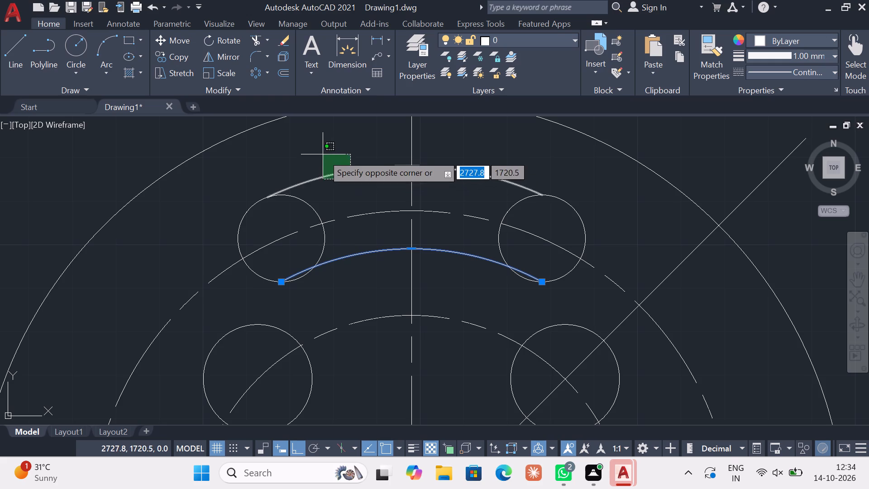
double_click(323, 154)
key("Delete")
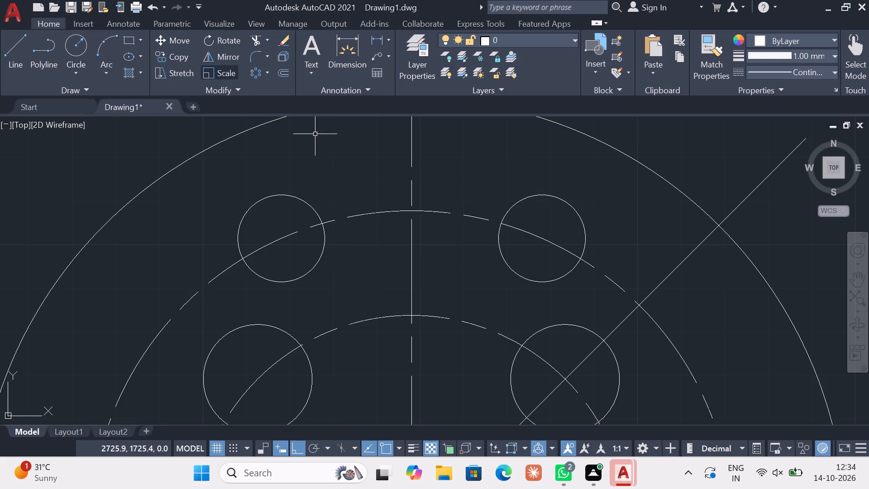
Configure the running object snaps so that only Tangent is active.
left_click(399, 444)
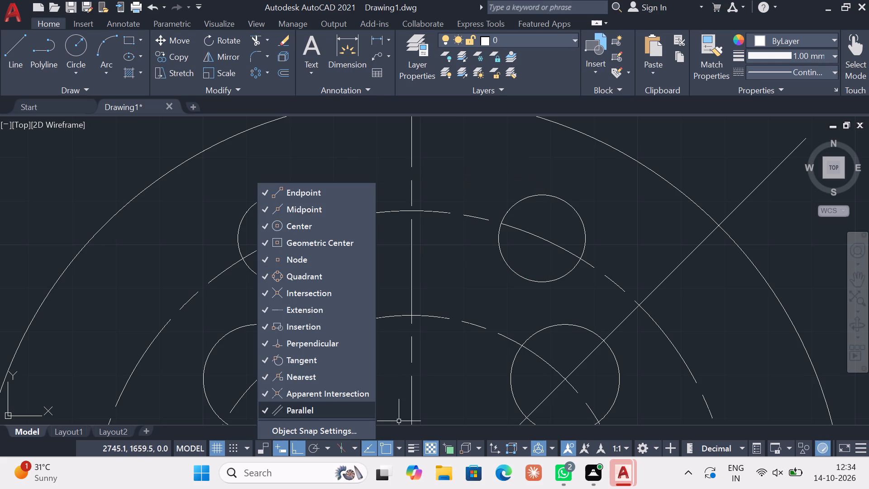
left_click(323, 418)
left_click(324, 402)
left_click(328, 386)
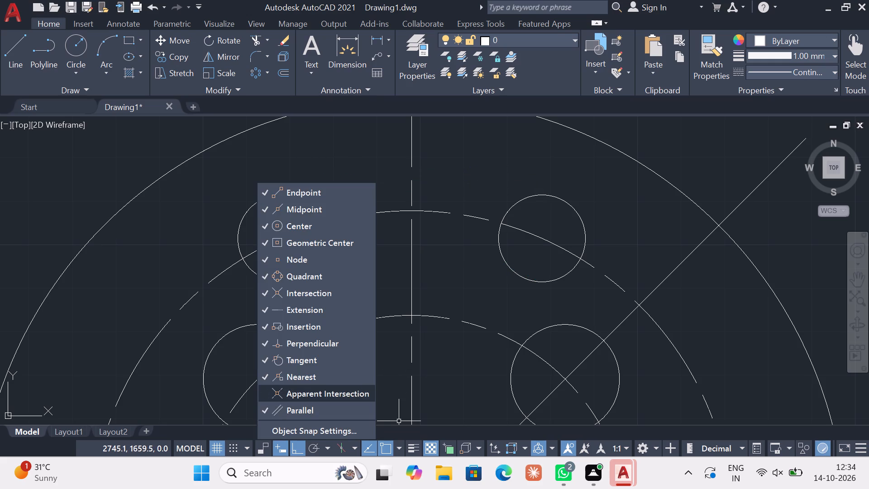
left_click(318, 411)
left_click(320, 380)
left_click(331, 341)
double_click(338, 326)
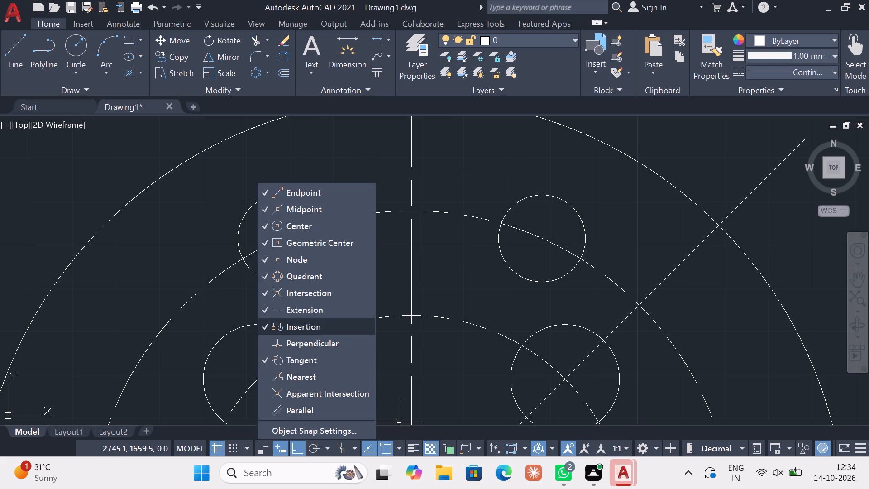
left_click(341, 310)
left_click(348, 294)
left_click(348, 273)
left_click(340, 256)
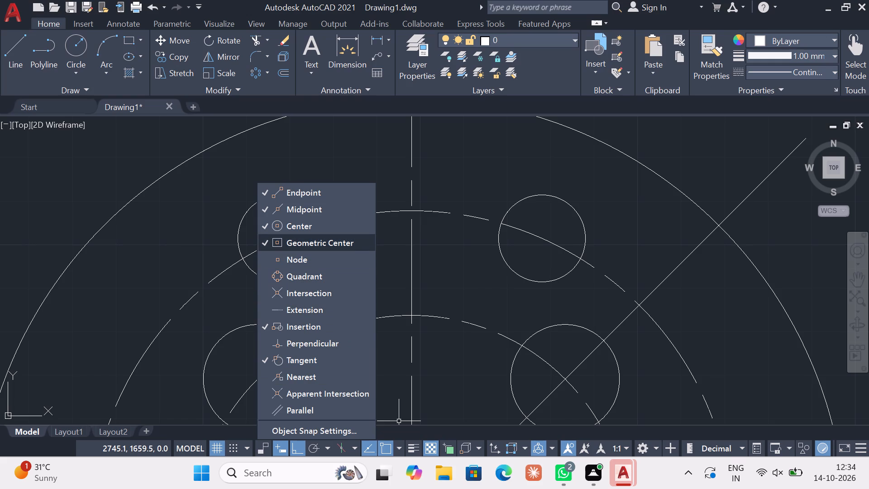
left_click(344, 234)
double_click(339, 221)
left_click(340, 207)
left_click(342, 197)
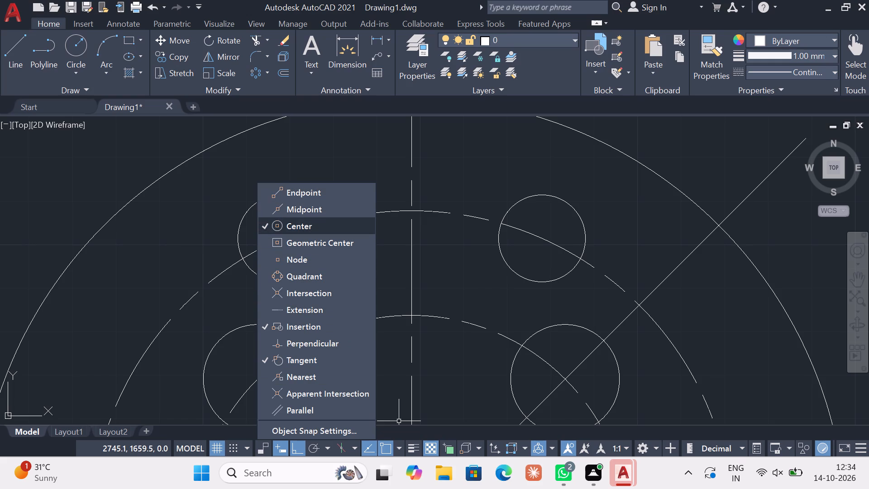
left_click(323, 226)
left_click(309, 324)
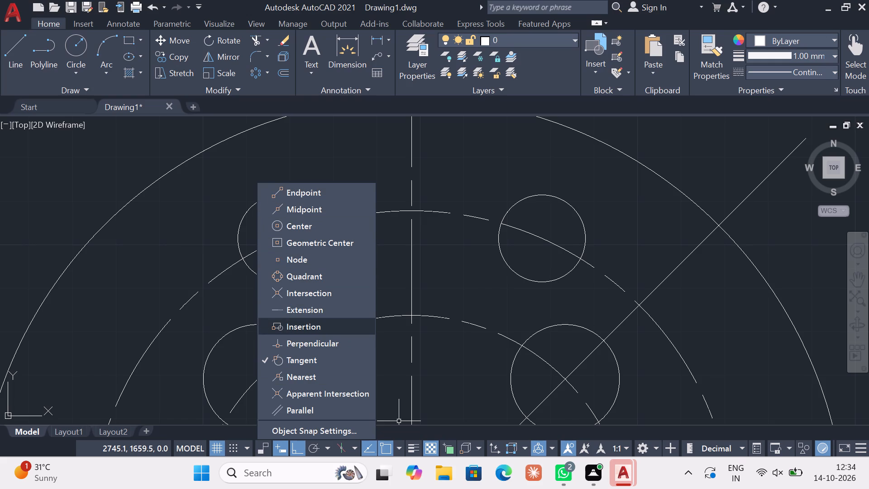
left_click(401, 294)
key("Escape")
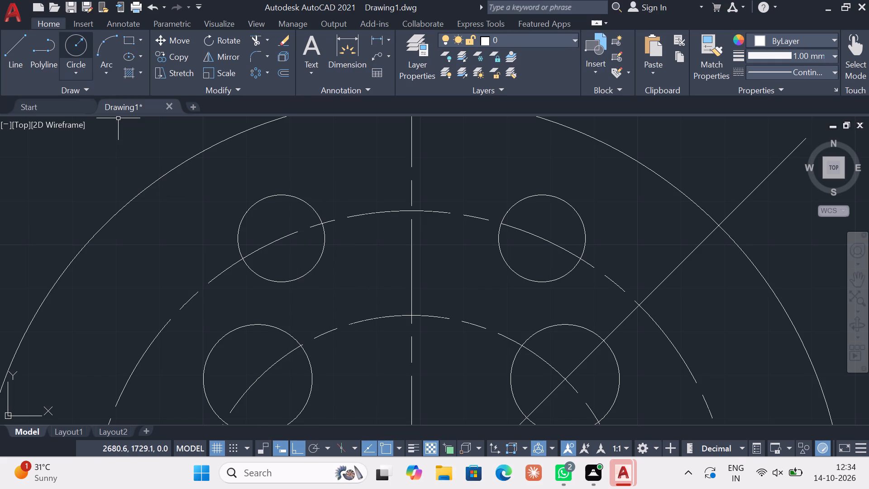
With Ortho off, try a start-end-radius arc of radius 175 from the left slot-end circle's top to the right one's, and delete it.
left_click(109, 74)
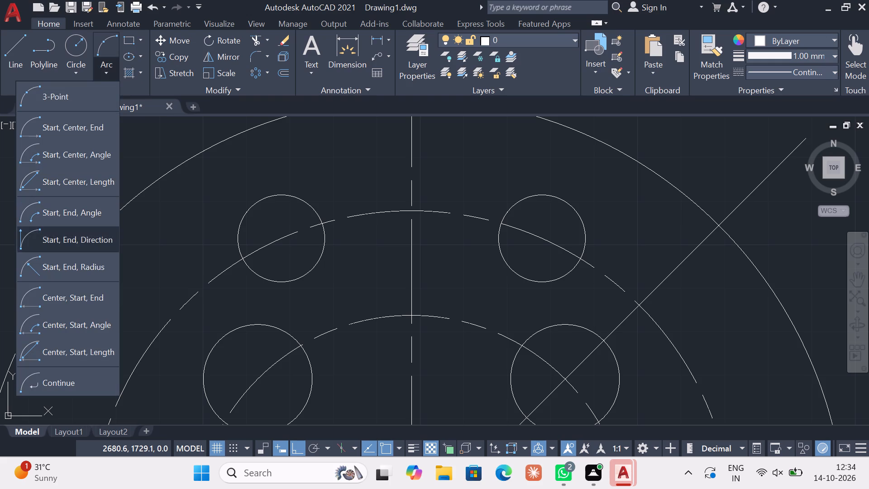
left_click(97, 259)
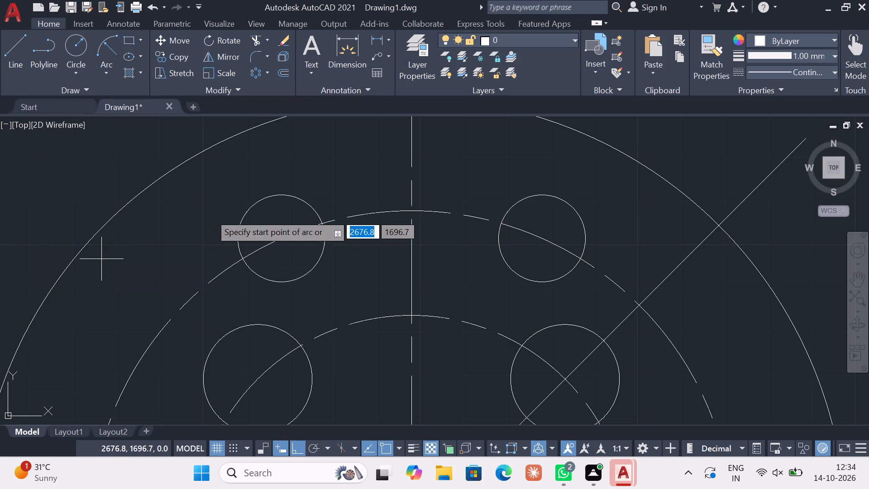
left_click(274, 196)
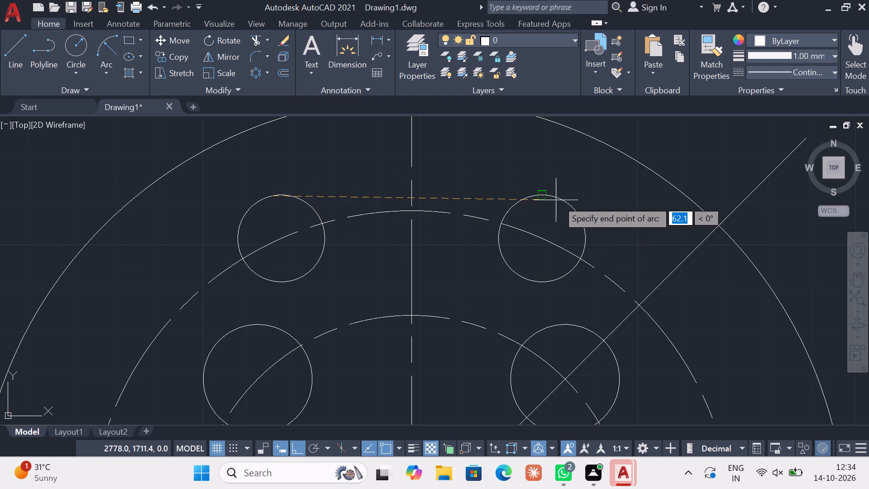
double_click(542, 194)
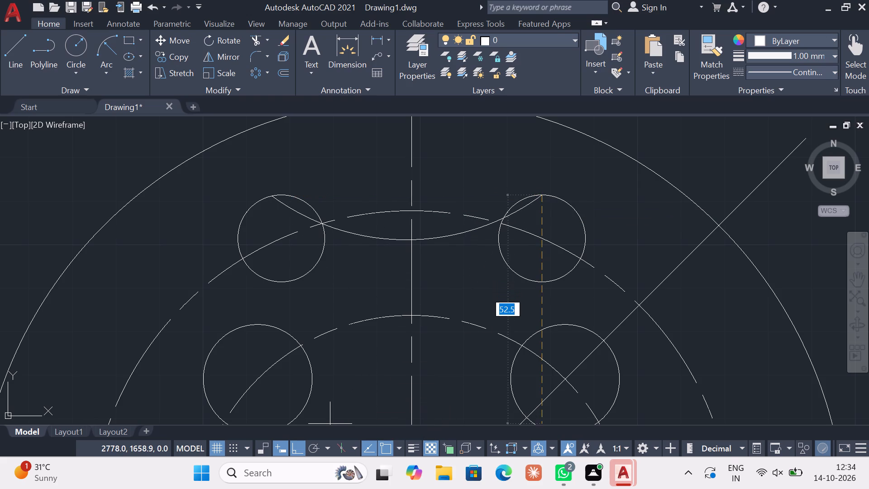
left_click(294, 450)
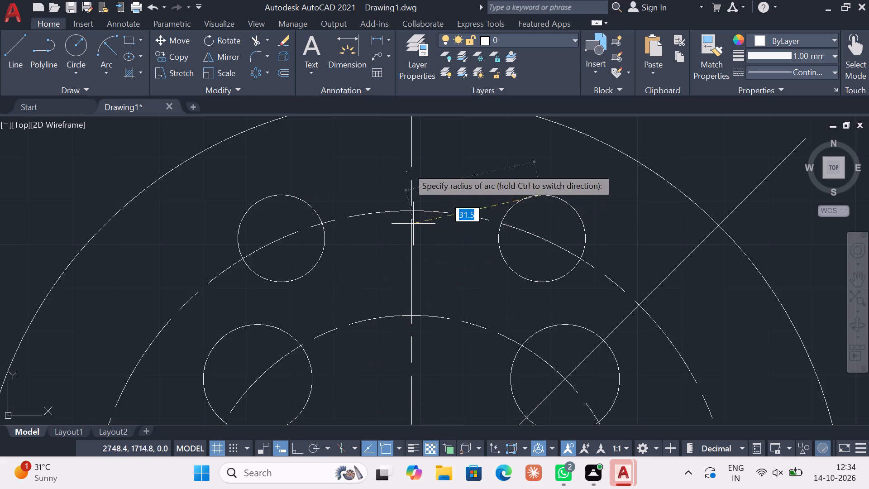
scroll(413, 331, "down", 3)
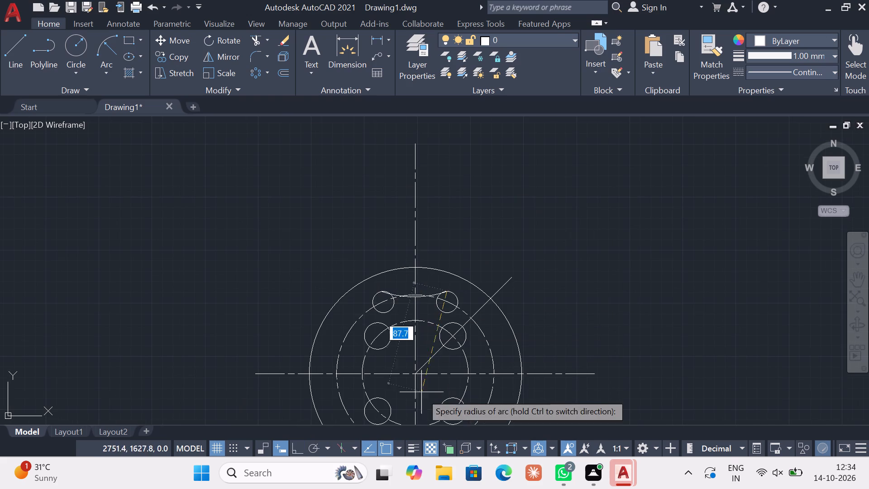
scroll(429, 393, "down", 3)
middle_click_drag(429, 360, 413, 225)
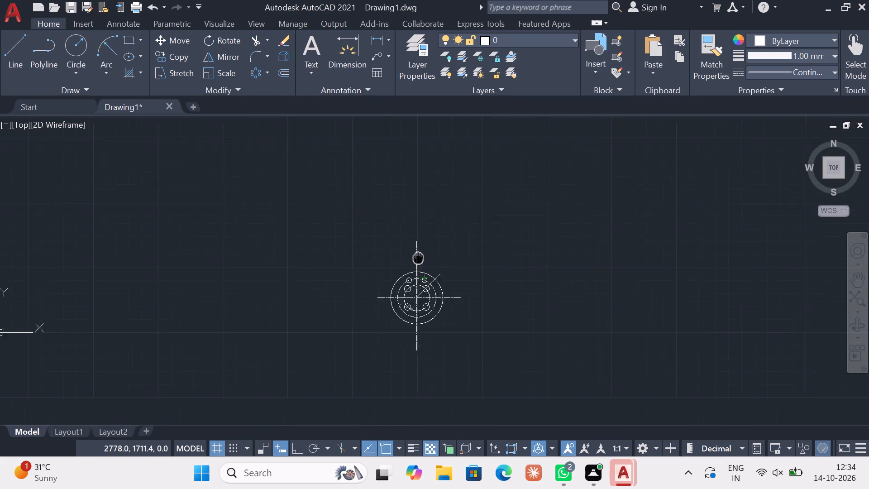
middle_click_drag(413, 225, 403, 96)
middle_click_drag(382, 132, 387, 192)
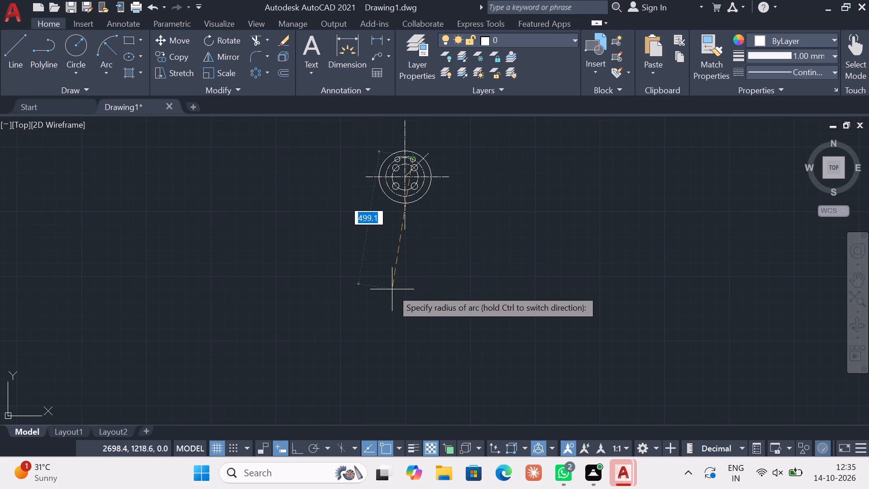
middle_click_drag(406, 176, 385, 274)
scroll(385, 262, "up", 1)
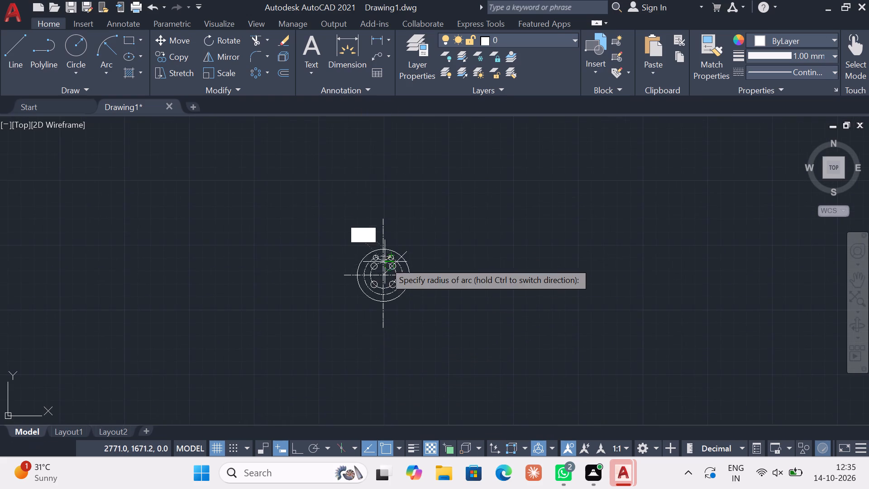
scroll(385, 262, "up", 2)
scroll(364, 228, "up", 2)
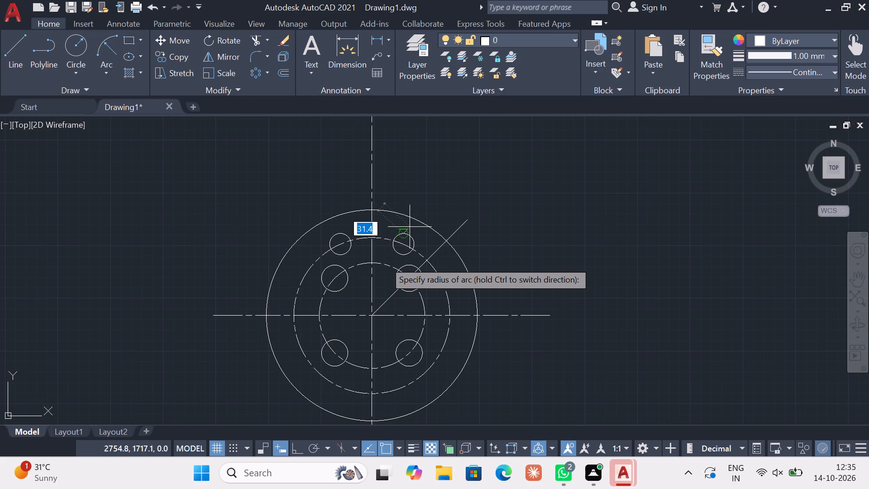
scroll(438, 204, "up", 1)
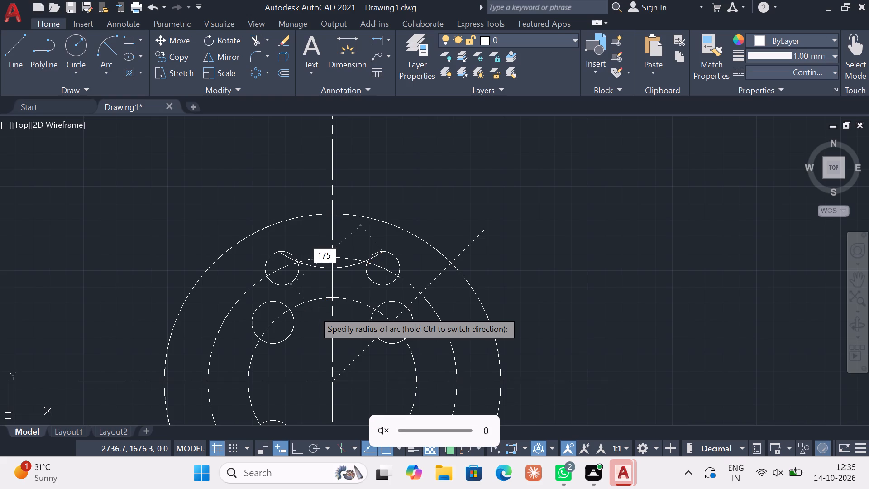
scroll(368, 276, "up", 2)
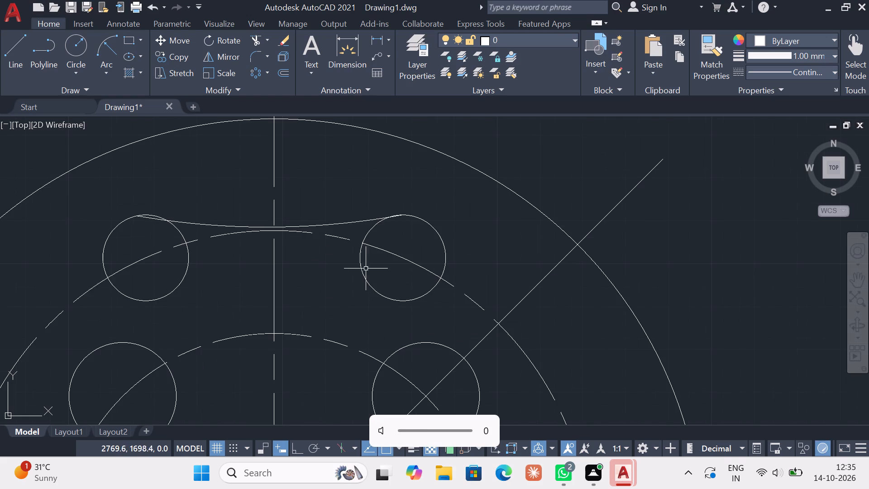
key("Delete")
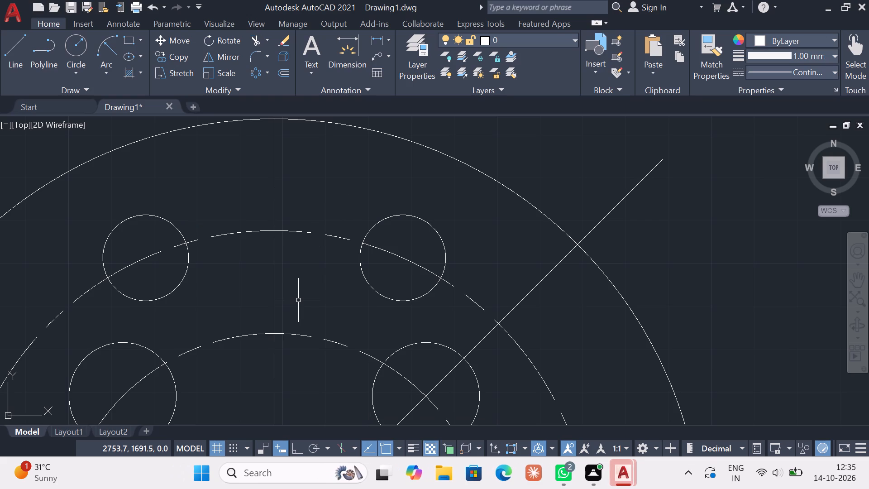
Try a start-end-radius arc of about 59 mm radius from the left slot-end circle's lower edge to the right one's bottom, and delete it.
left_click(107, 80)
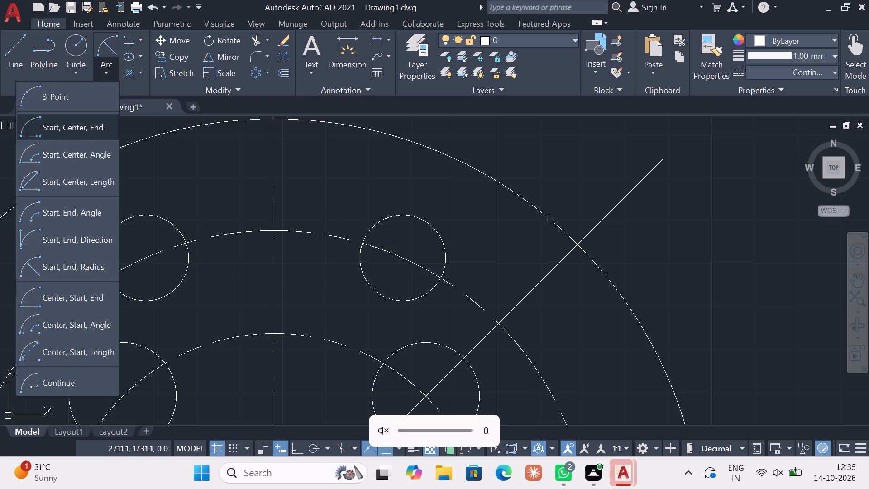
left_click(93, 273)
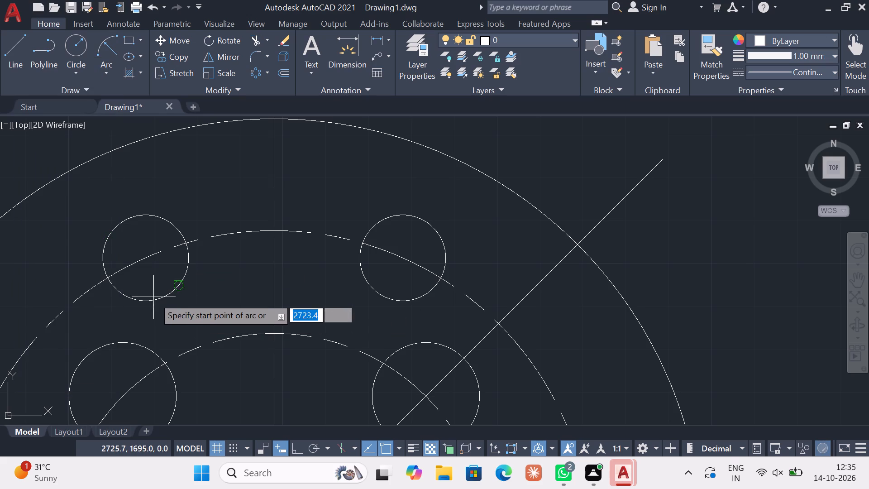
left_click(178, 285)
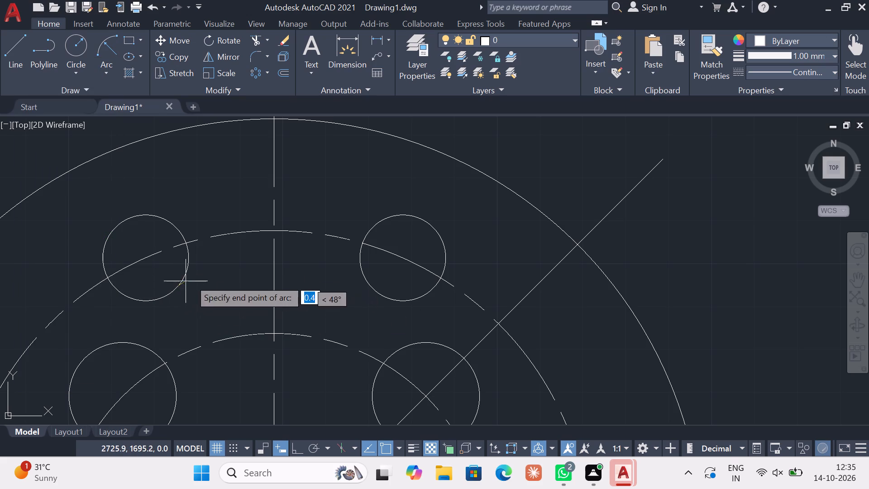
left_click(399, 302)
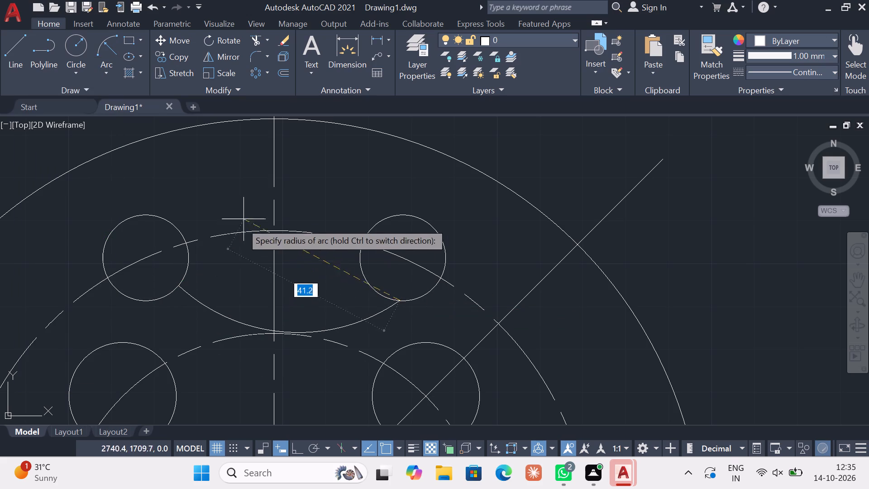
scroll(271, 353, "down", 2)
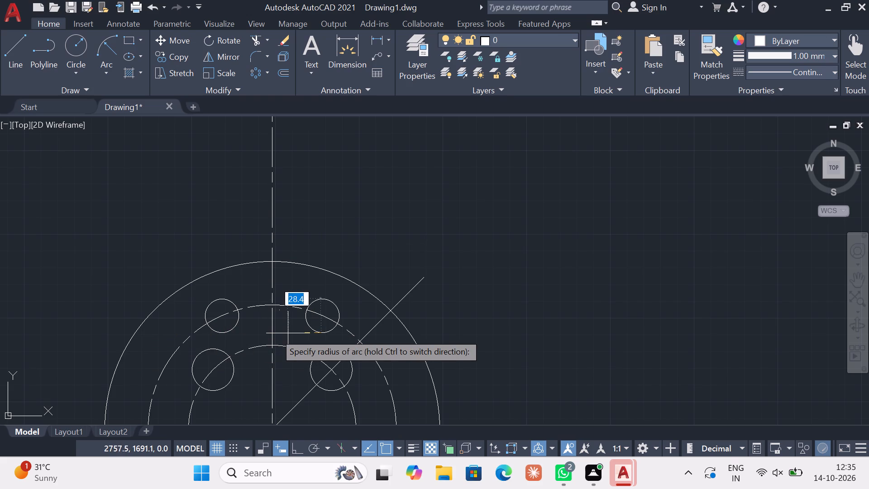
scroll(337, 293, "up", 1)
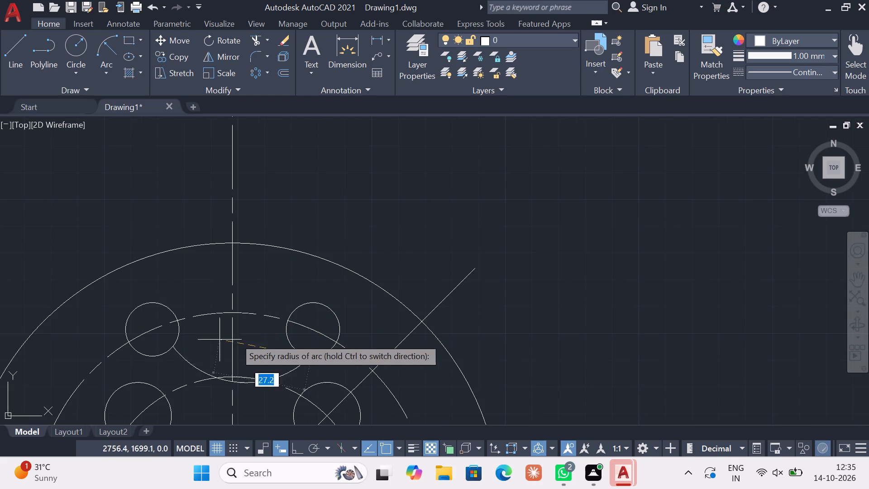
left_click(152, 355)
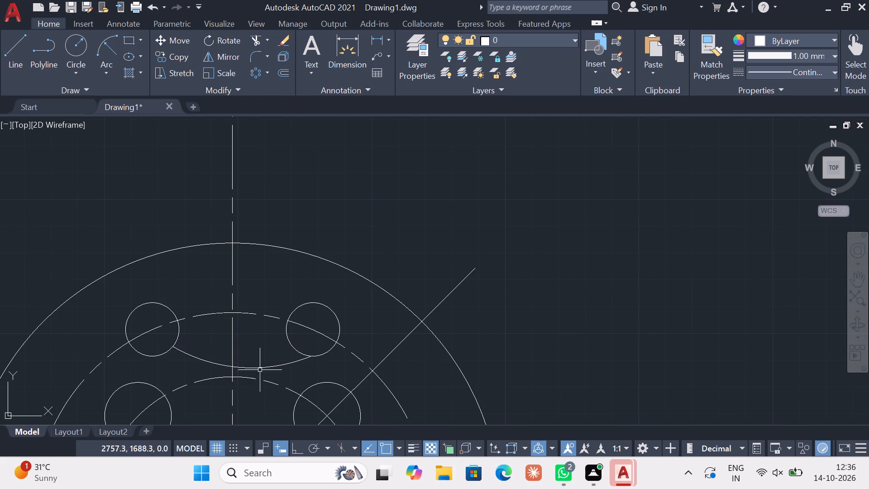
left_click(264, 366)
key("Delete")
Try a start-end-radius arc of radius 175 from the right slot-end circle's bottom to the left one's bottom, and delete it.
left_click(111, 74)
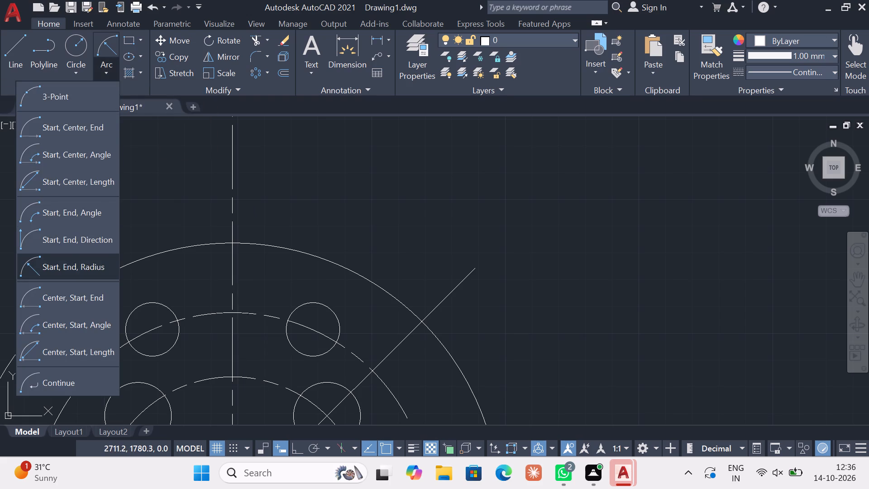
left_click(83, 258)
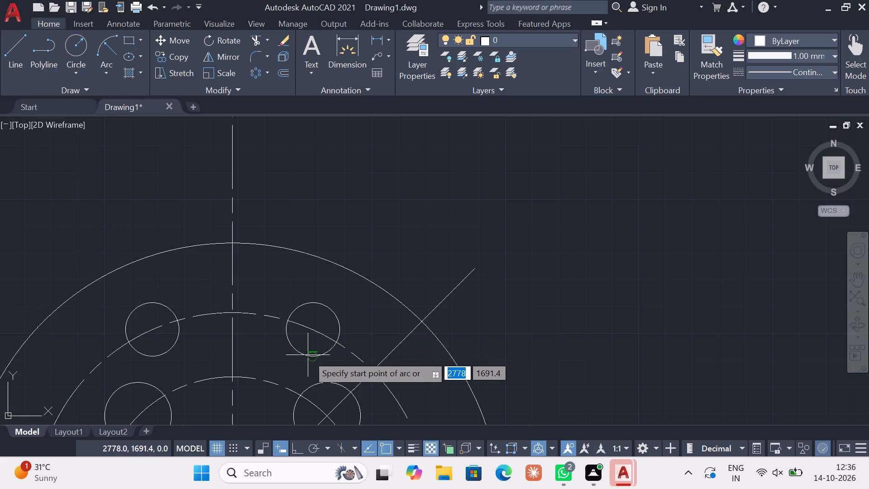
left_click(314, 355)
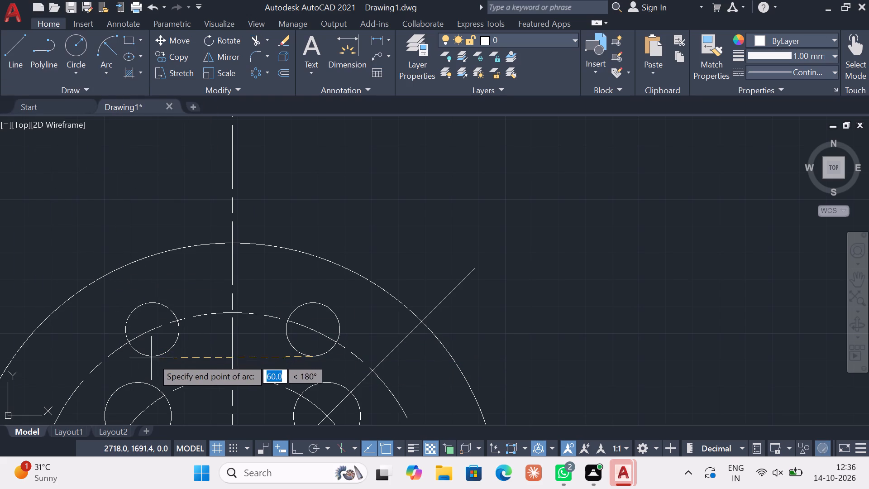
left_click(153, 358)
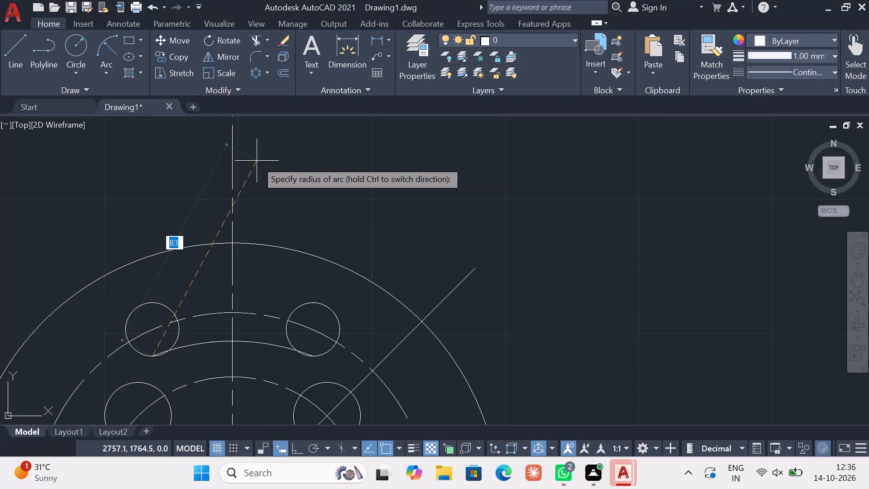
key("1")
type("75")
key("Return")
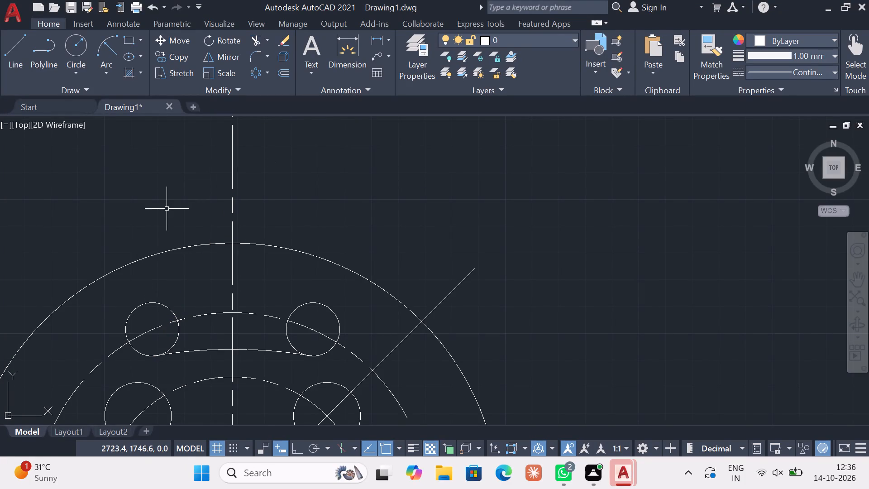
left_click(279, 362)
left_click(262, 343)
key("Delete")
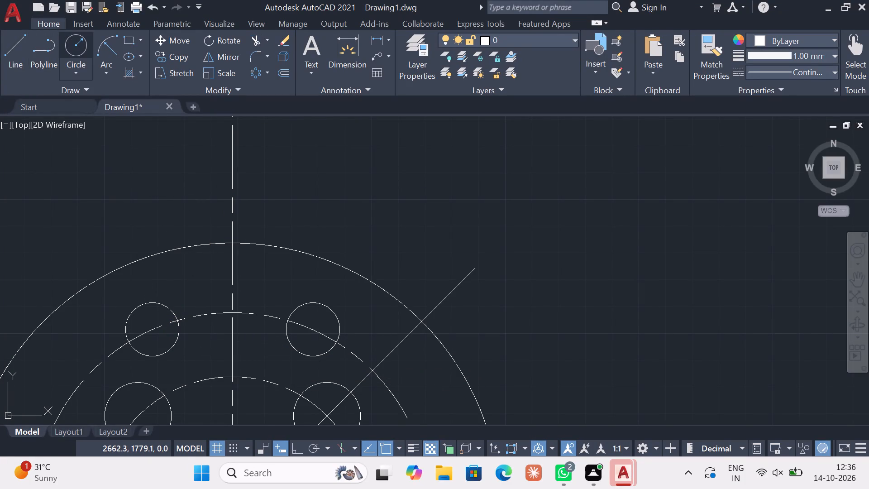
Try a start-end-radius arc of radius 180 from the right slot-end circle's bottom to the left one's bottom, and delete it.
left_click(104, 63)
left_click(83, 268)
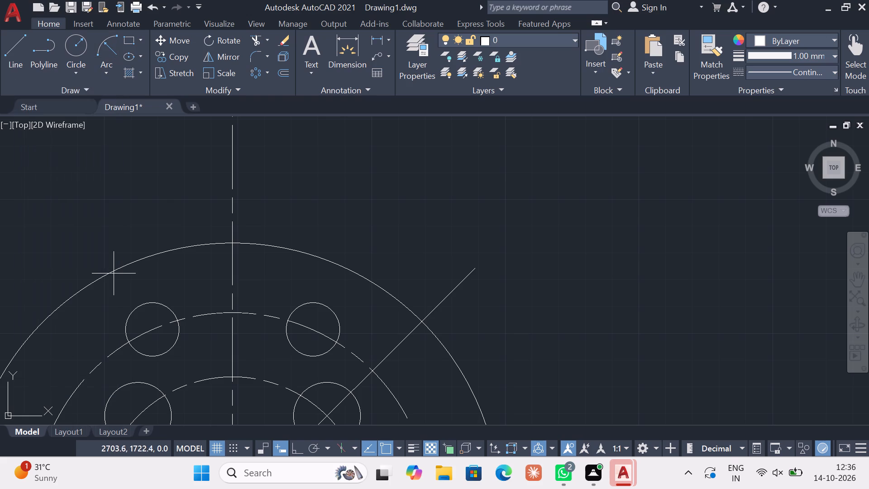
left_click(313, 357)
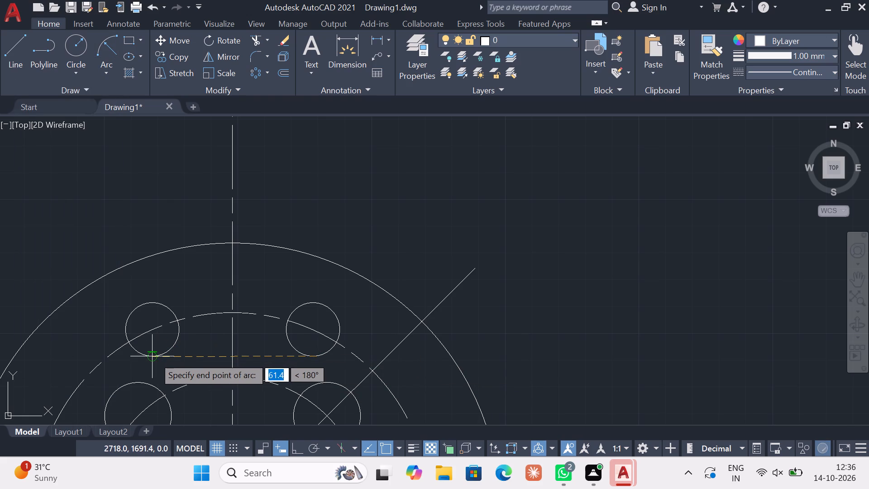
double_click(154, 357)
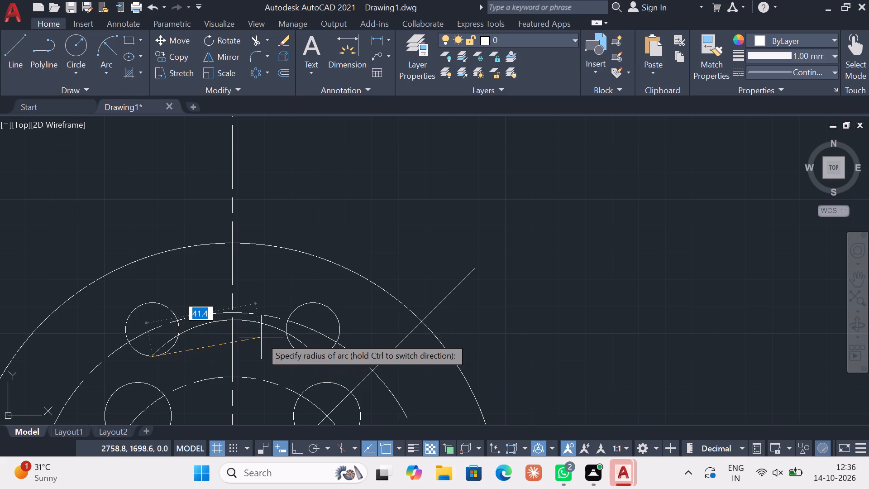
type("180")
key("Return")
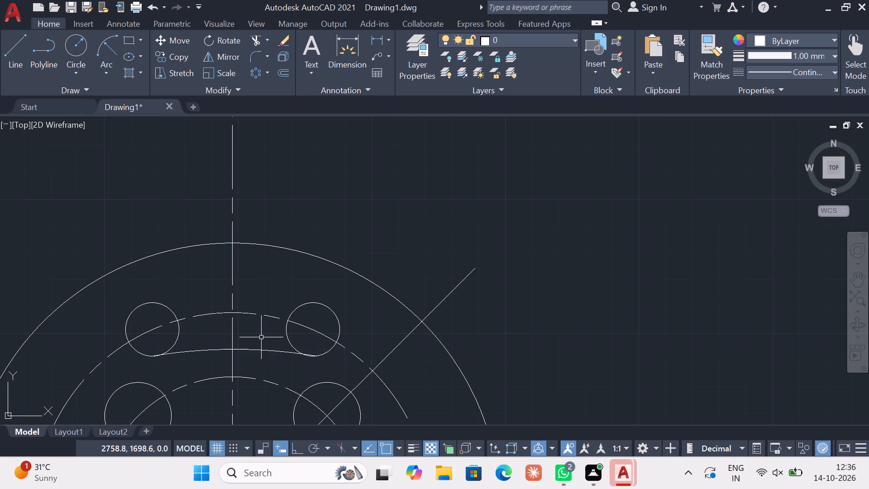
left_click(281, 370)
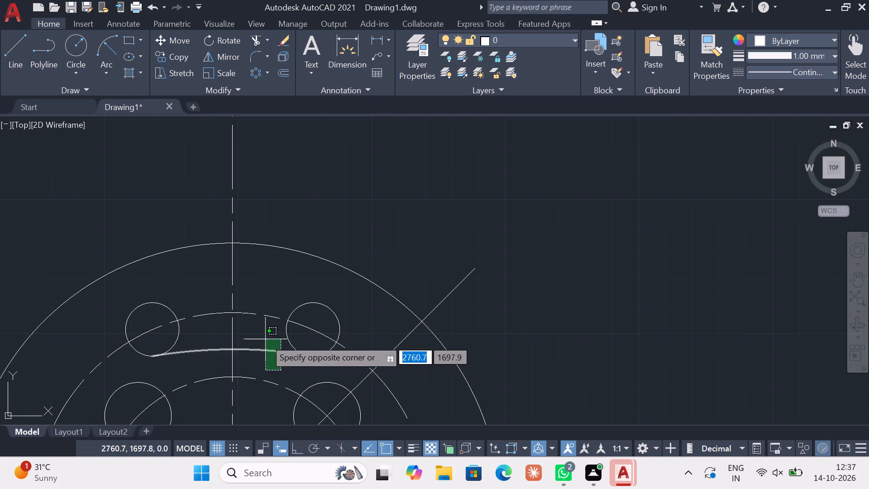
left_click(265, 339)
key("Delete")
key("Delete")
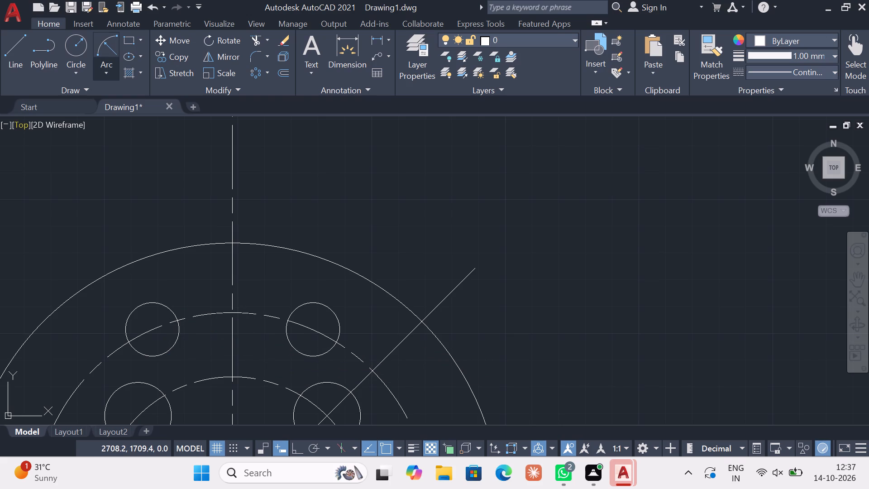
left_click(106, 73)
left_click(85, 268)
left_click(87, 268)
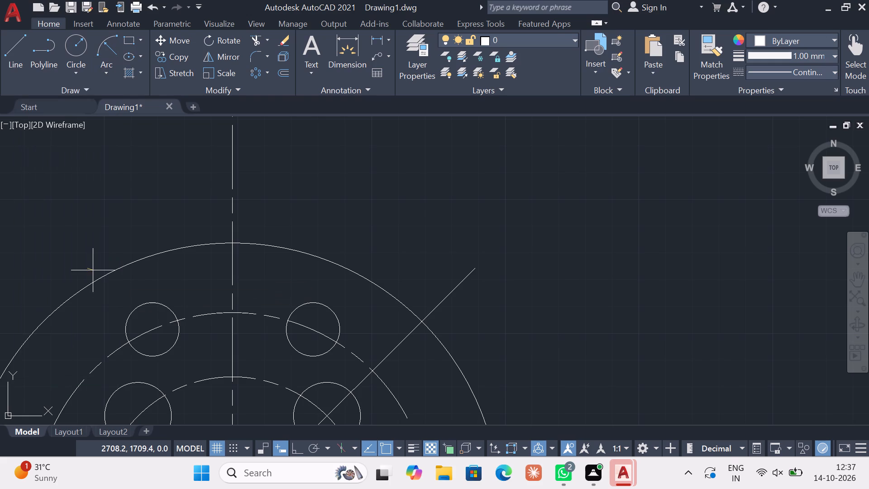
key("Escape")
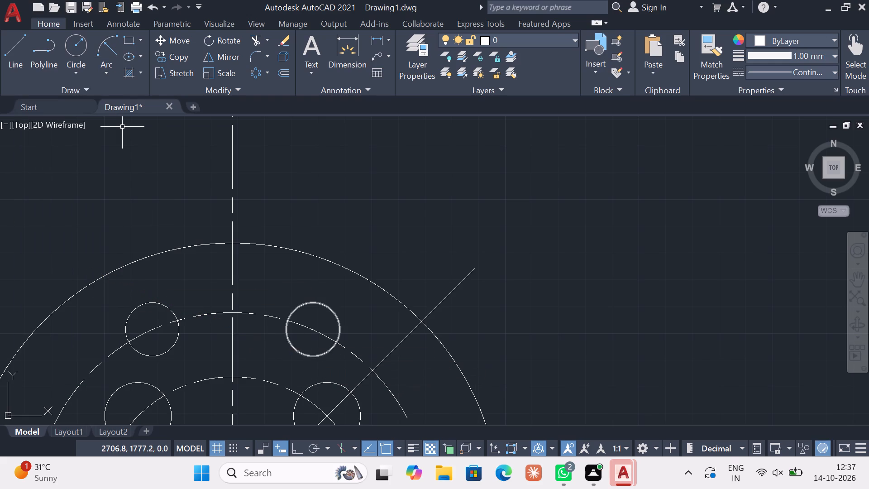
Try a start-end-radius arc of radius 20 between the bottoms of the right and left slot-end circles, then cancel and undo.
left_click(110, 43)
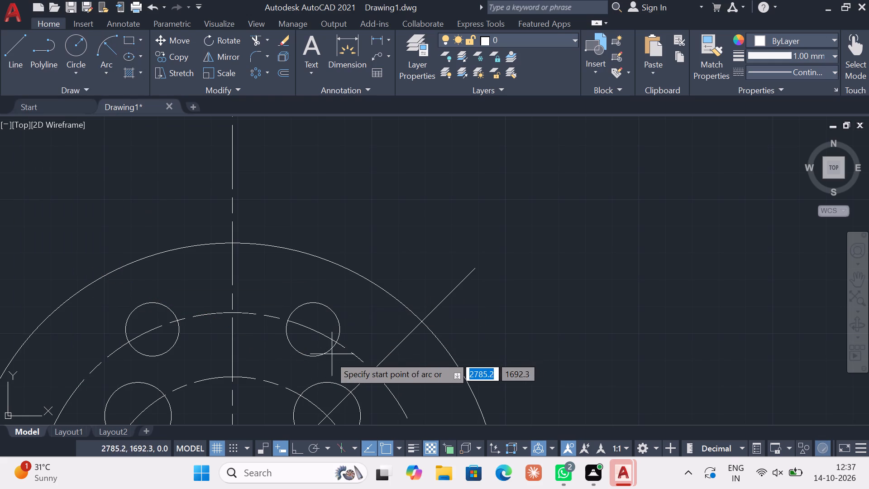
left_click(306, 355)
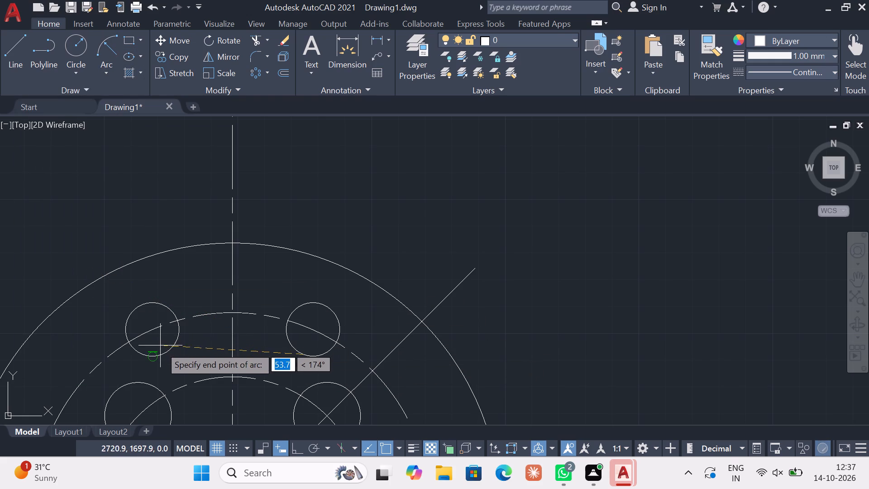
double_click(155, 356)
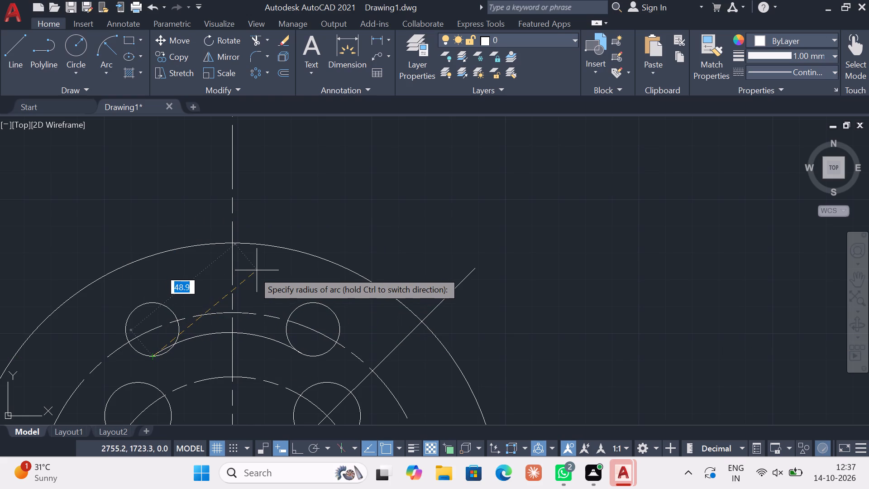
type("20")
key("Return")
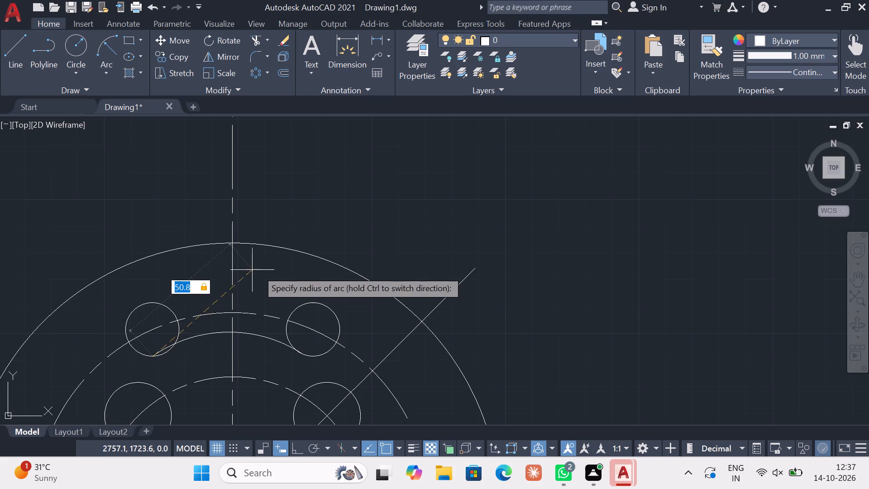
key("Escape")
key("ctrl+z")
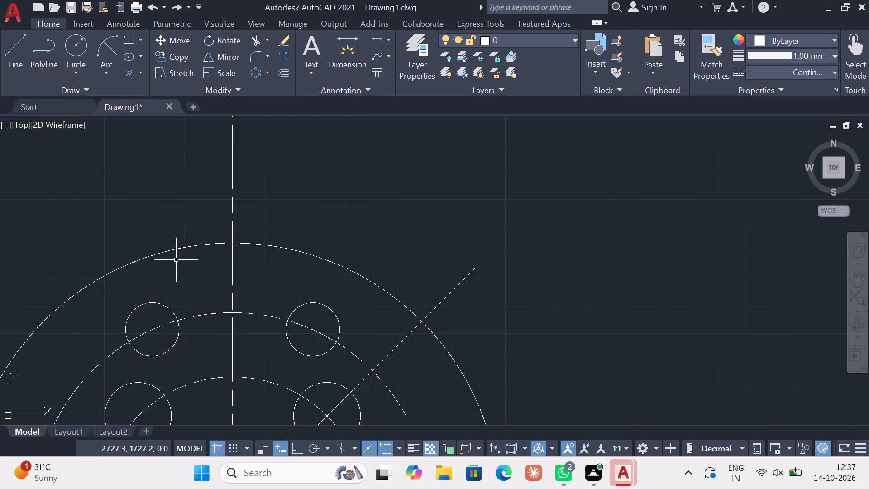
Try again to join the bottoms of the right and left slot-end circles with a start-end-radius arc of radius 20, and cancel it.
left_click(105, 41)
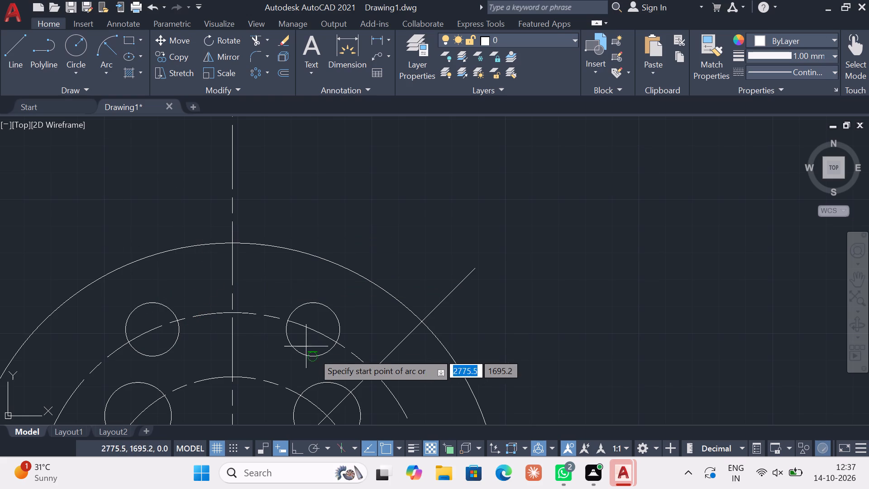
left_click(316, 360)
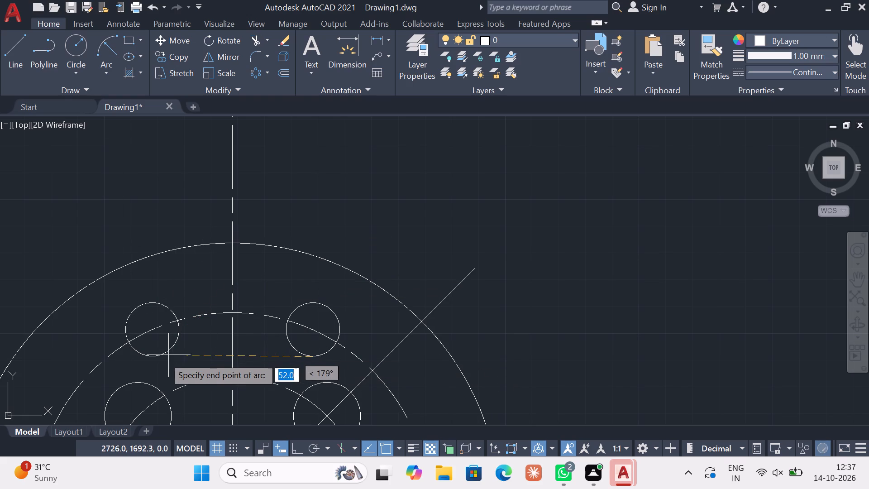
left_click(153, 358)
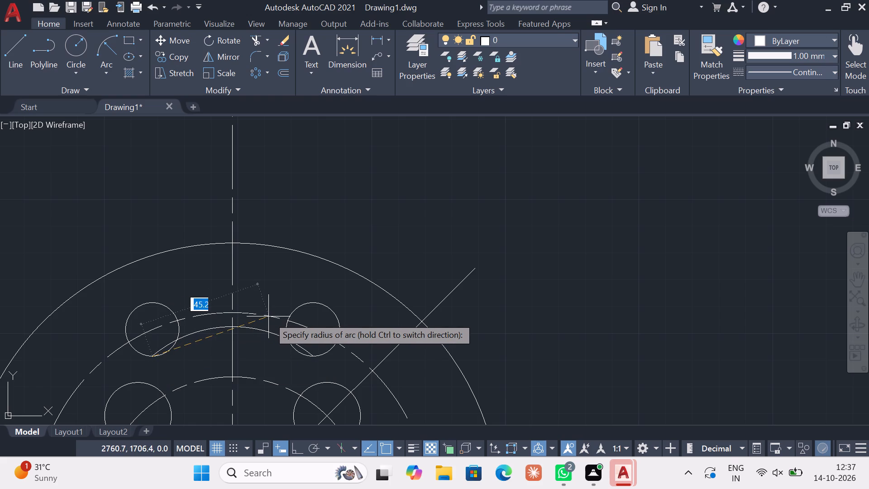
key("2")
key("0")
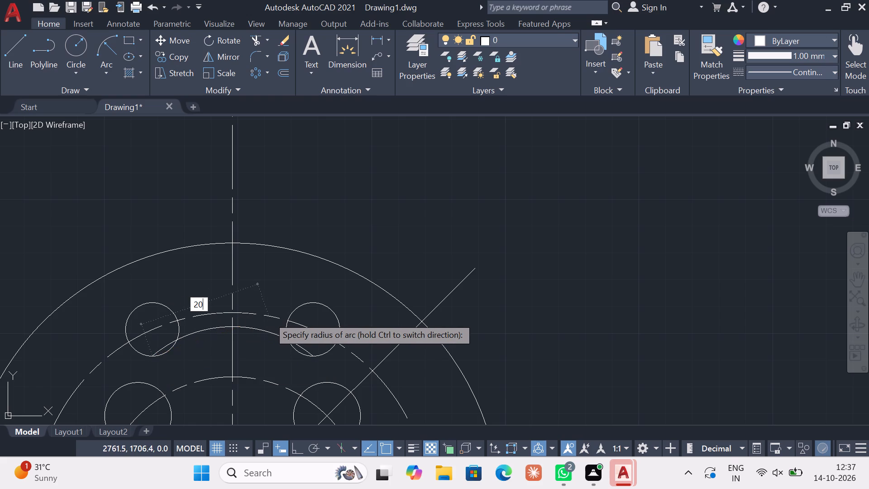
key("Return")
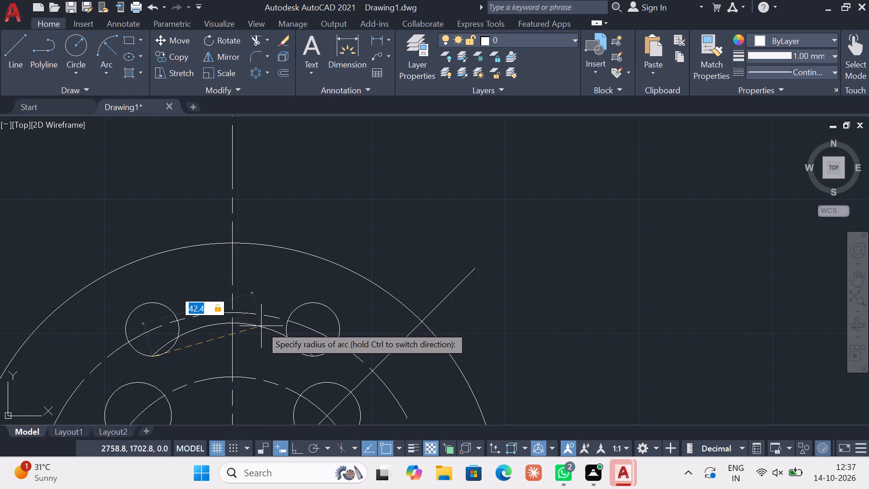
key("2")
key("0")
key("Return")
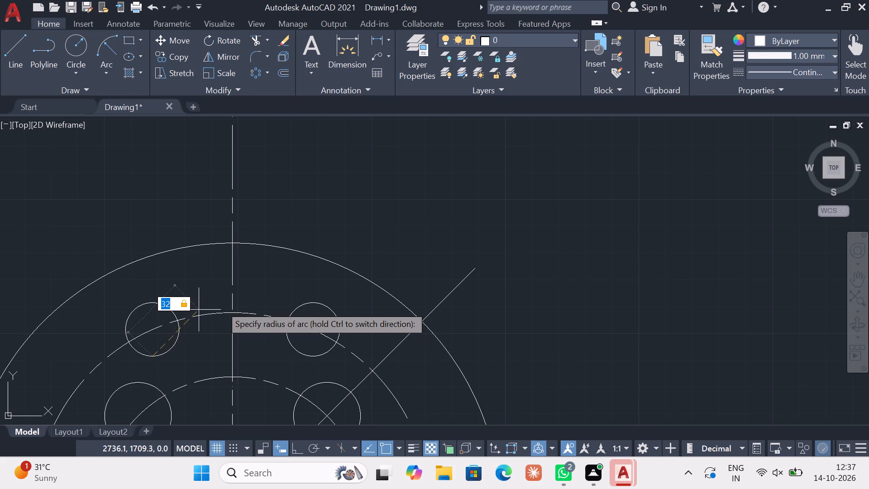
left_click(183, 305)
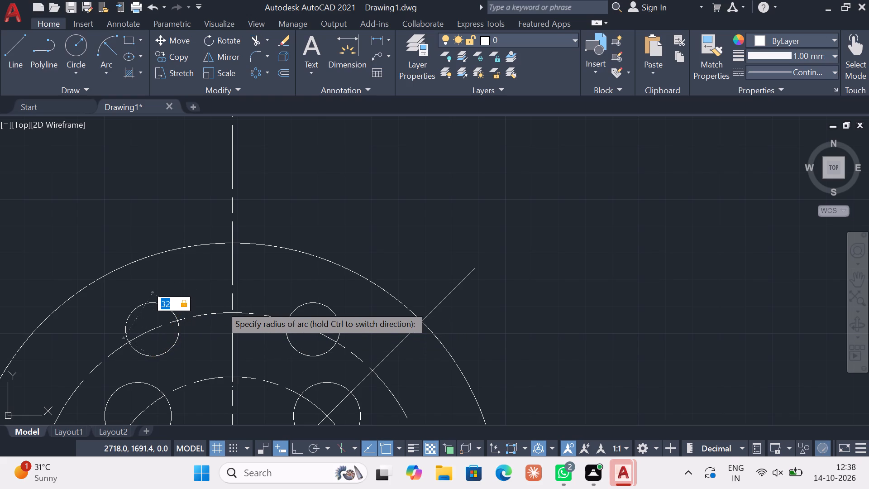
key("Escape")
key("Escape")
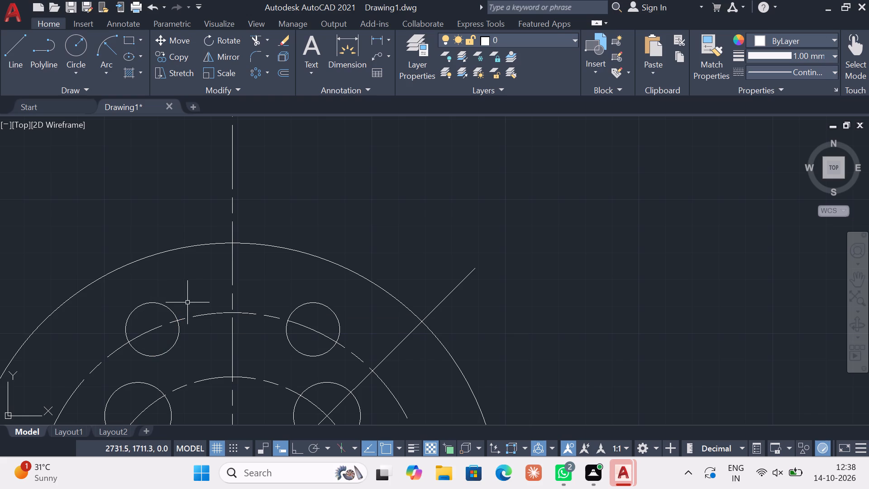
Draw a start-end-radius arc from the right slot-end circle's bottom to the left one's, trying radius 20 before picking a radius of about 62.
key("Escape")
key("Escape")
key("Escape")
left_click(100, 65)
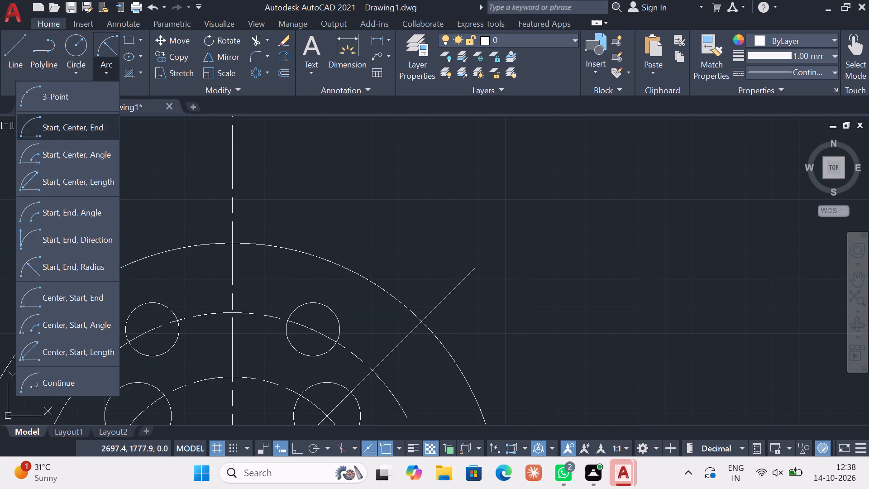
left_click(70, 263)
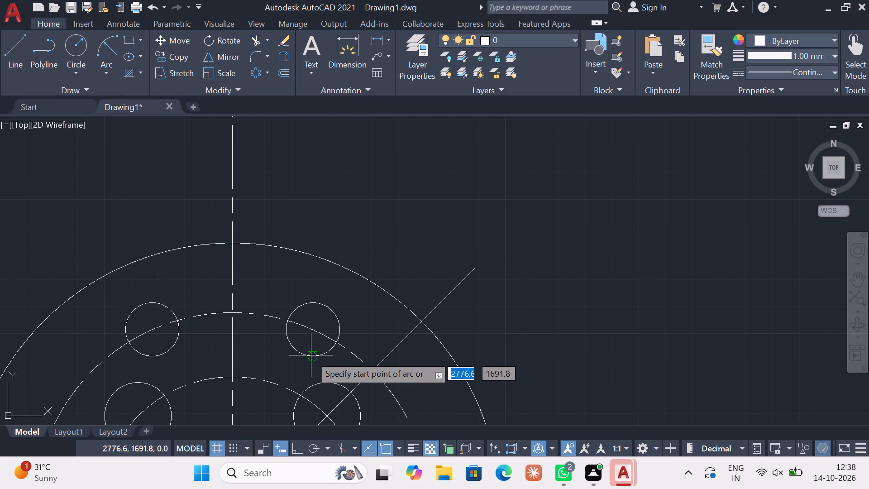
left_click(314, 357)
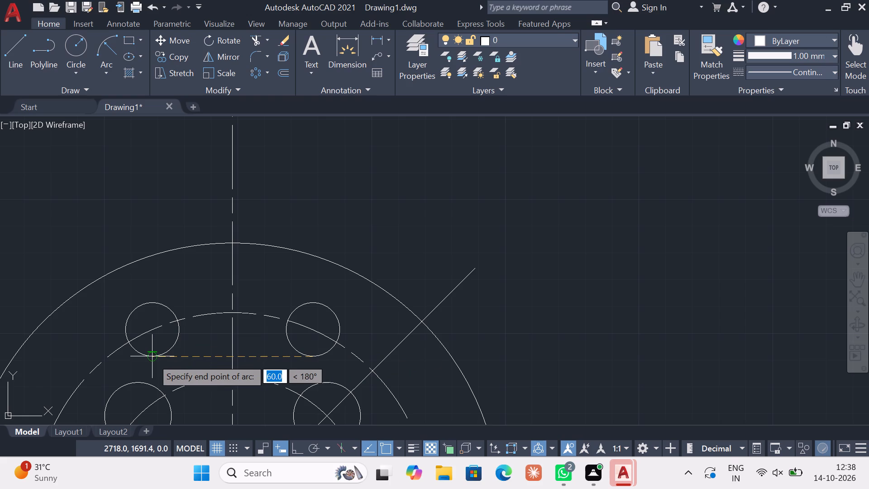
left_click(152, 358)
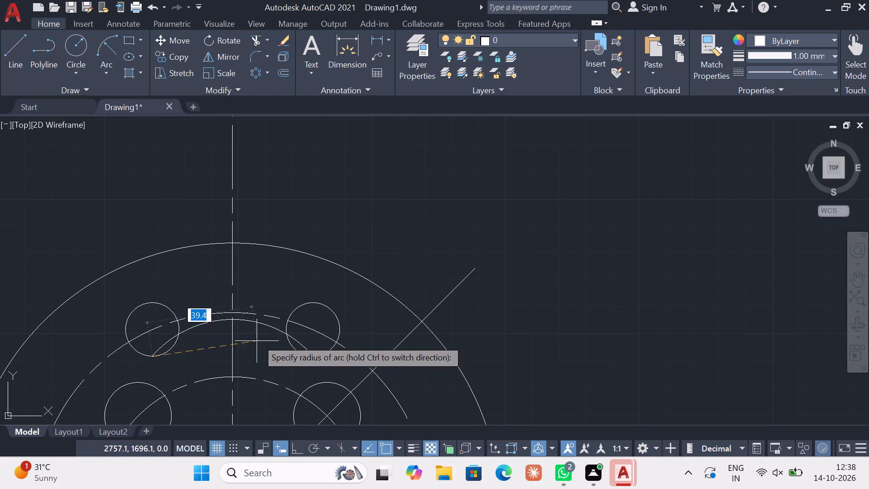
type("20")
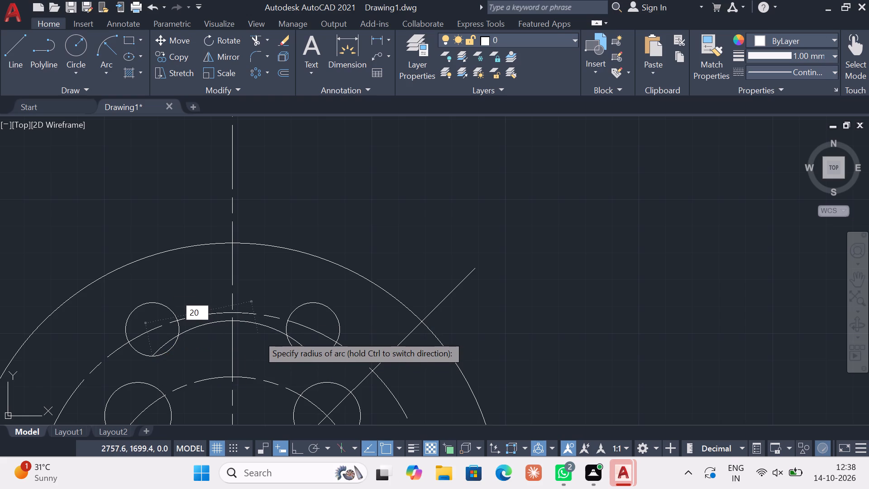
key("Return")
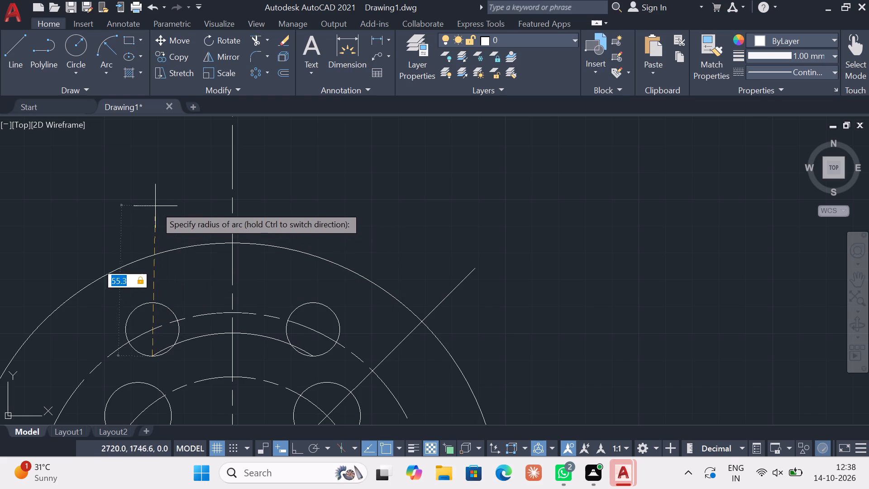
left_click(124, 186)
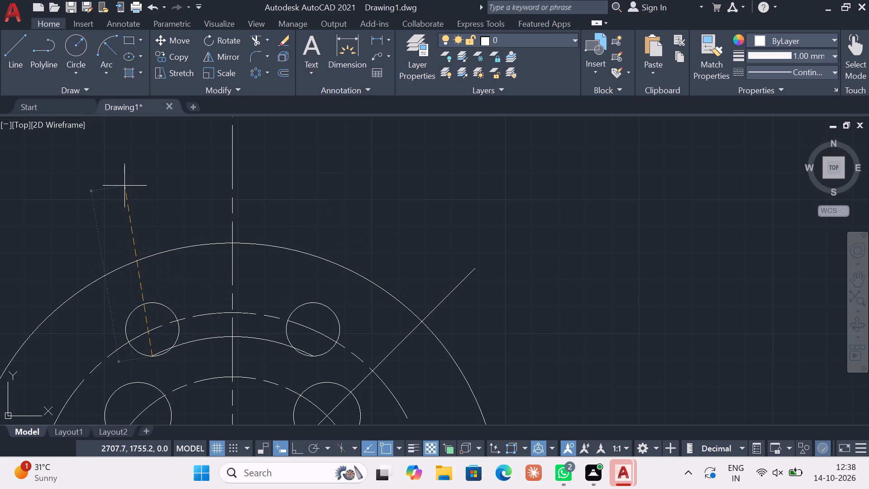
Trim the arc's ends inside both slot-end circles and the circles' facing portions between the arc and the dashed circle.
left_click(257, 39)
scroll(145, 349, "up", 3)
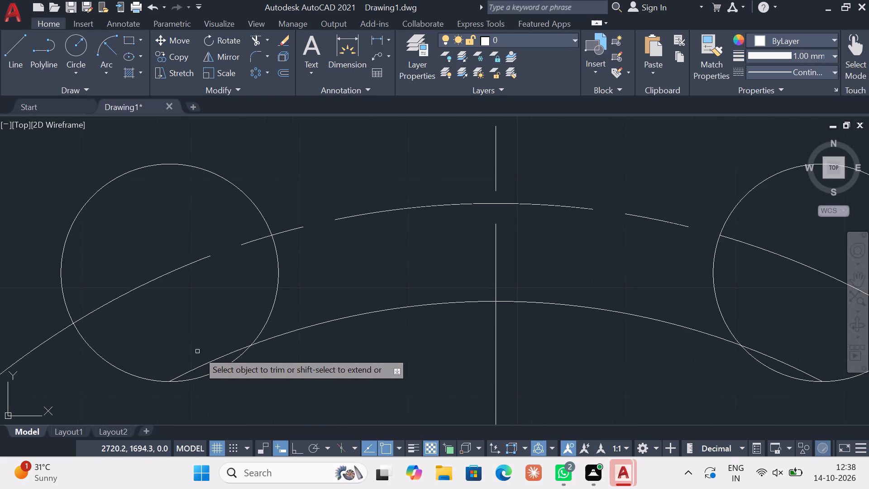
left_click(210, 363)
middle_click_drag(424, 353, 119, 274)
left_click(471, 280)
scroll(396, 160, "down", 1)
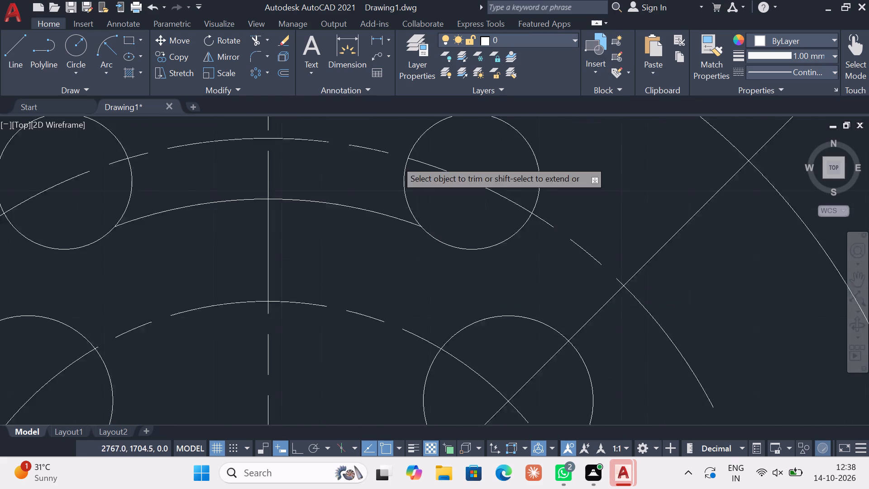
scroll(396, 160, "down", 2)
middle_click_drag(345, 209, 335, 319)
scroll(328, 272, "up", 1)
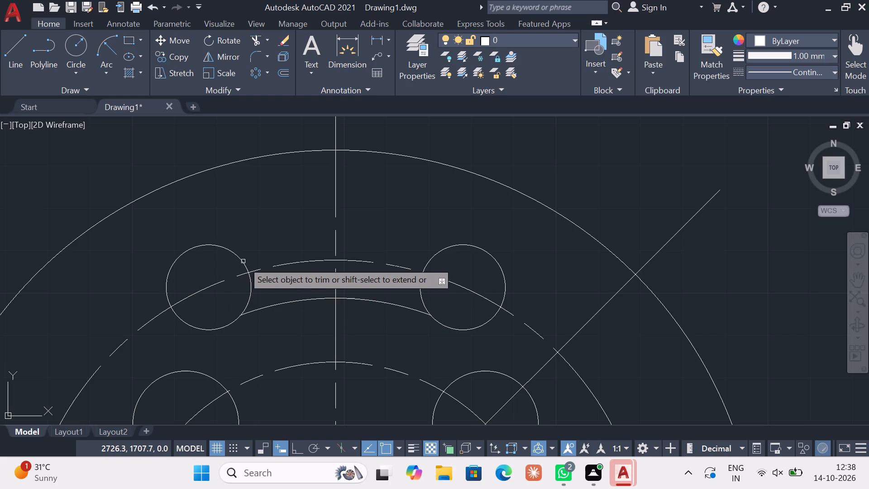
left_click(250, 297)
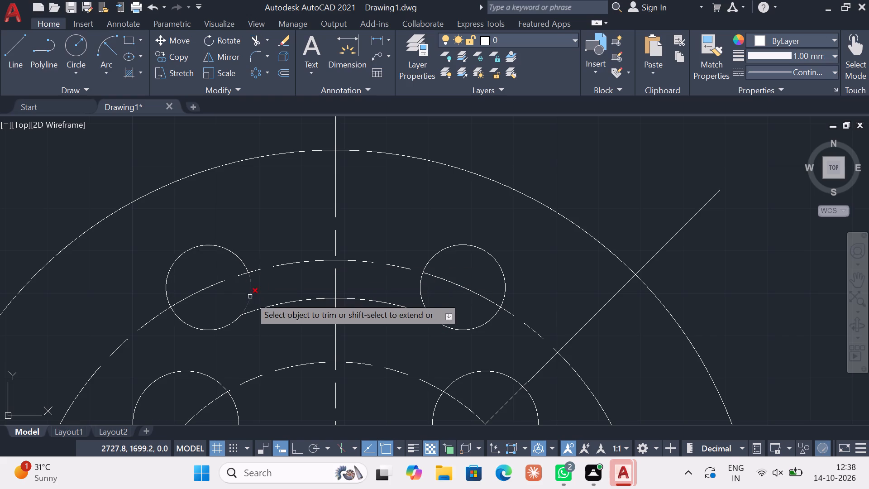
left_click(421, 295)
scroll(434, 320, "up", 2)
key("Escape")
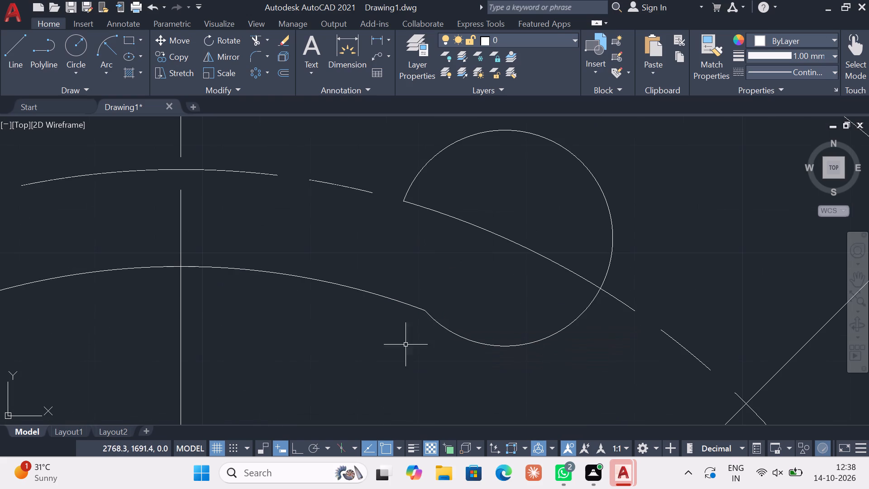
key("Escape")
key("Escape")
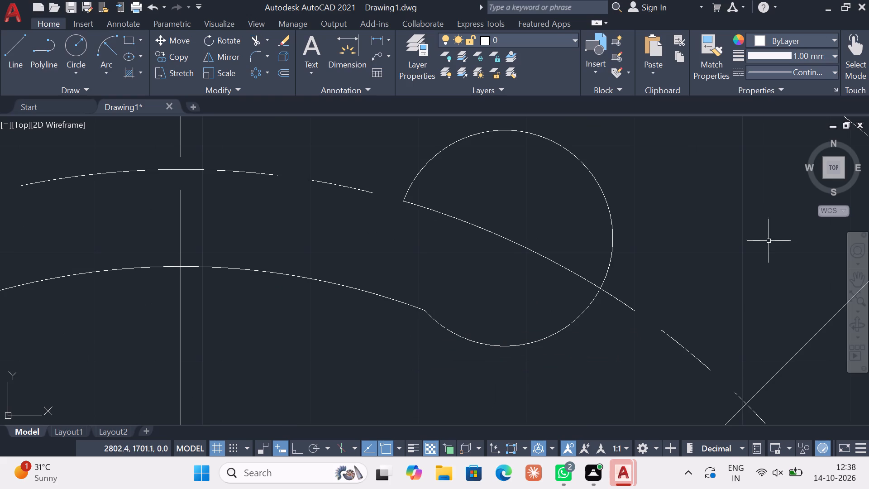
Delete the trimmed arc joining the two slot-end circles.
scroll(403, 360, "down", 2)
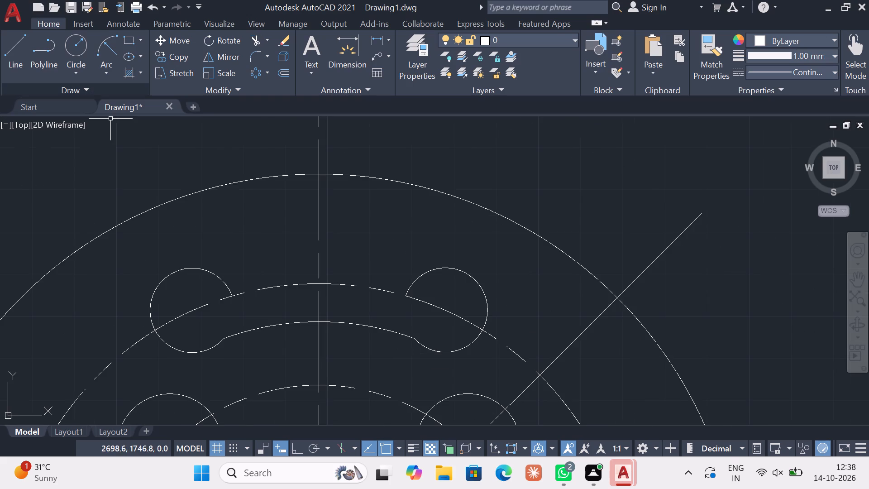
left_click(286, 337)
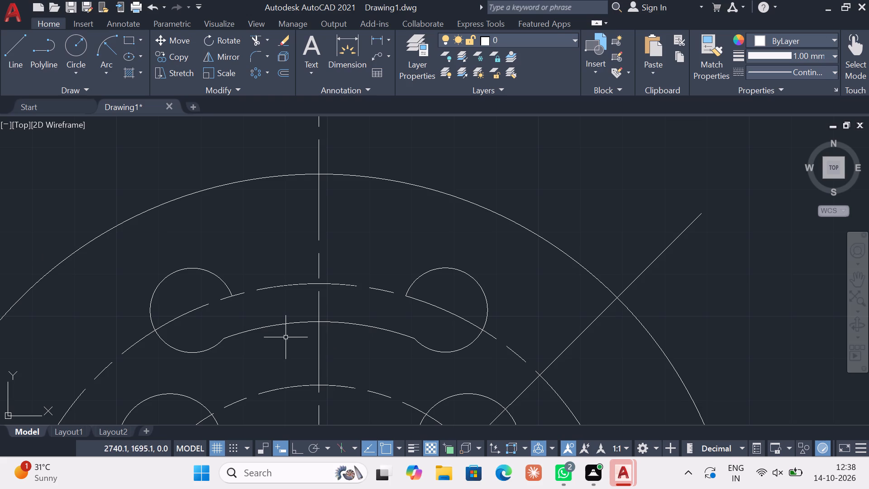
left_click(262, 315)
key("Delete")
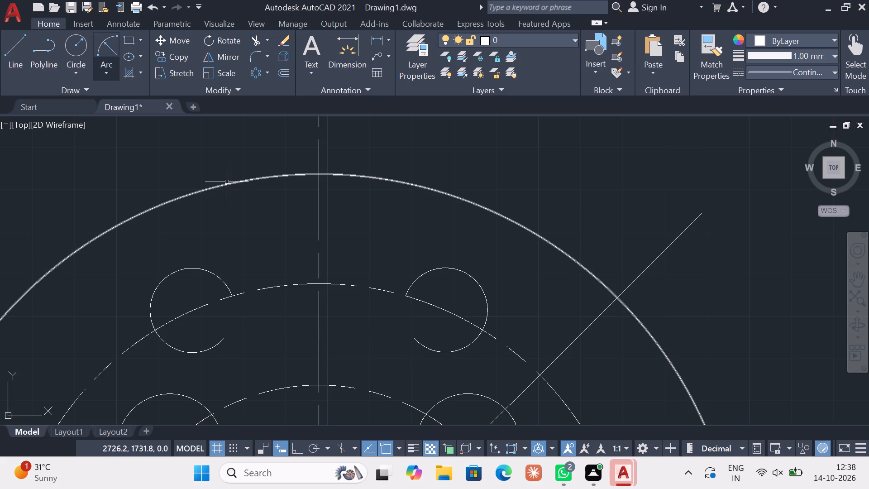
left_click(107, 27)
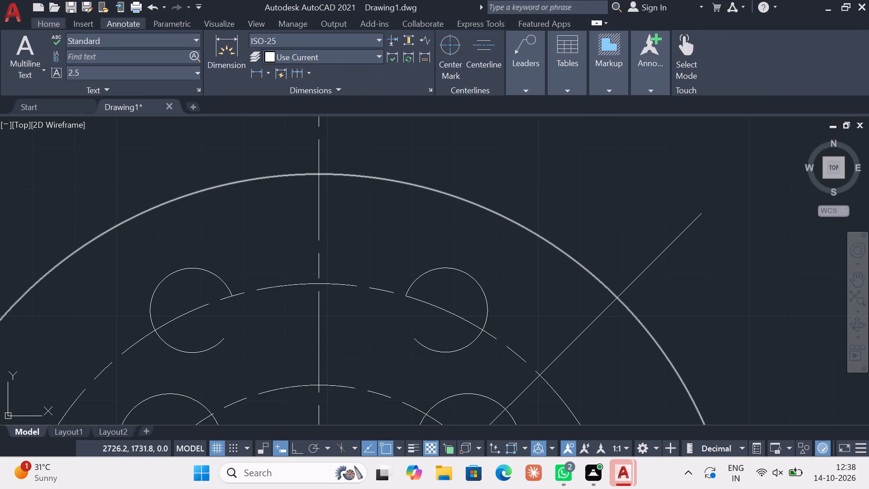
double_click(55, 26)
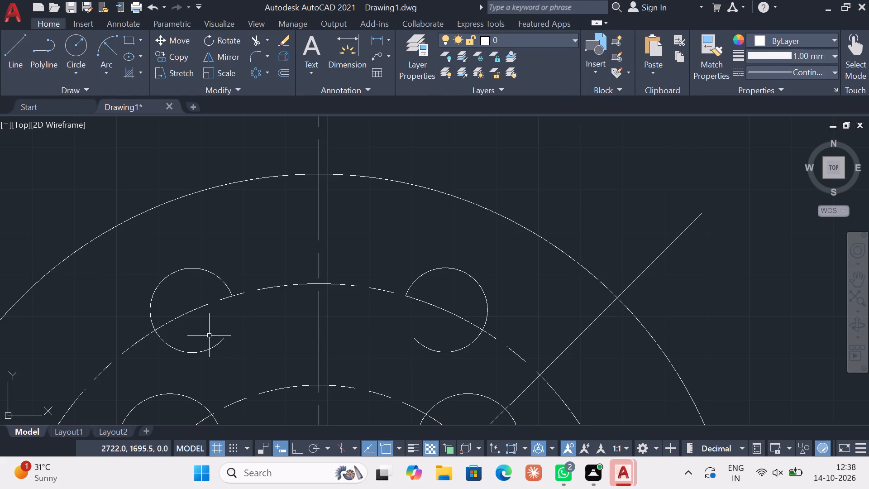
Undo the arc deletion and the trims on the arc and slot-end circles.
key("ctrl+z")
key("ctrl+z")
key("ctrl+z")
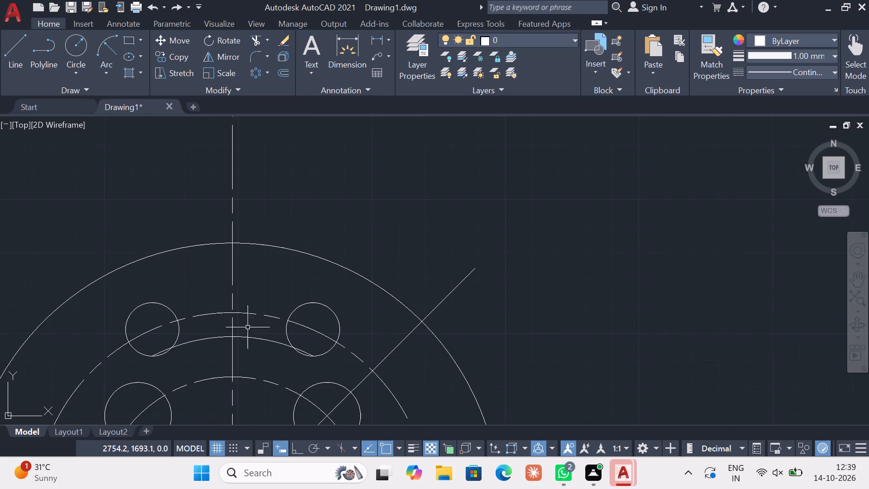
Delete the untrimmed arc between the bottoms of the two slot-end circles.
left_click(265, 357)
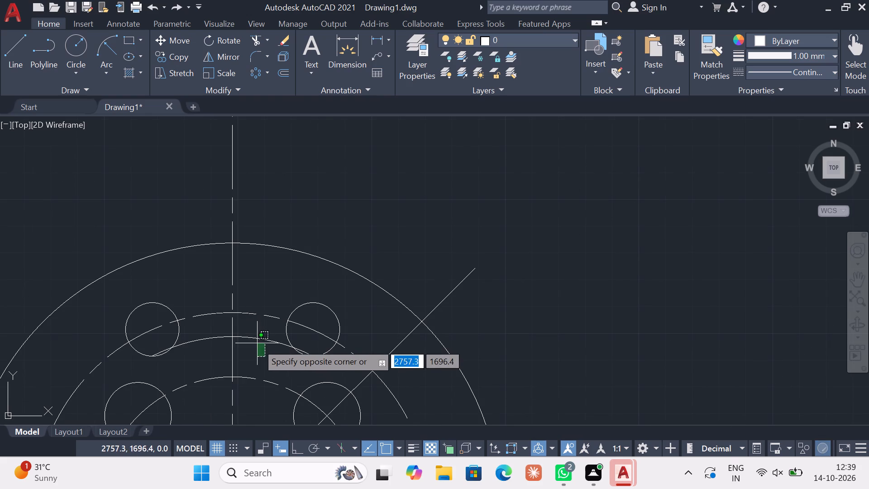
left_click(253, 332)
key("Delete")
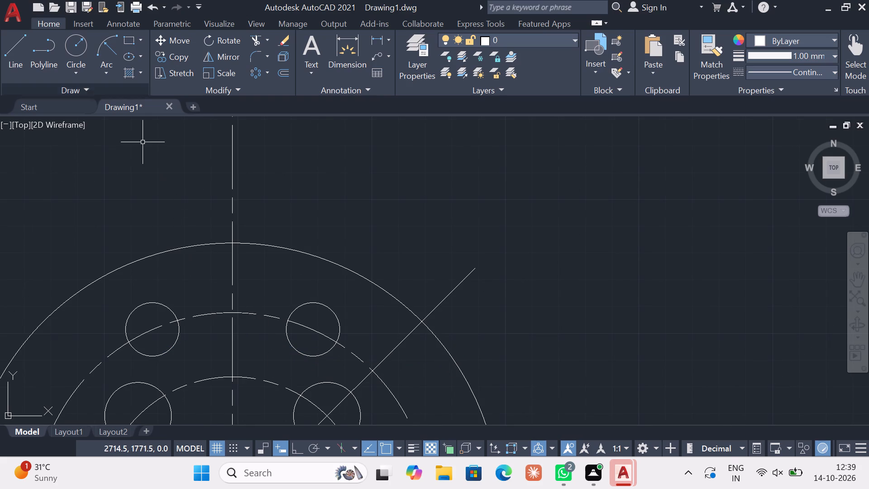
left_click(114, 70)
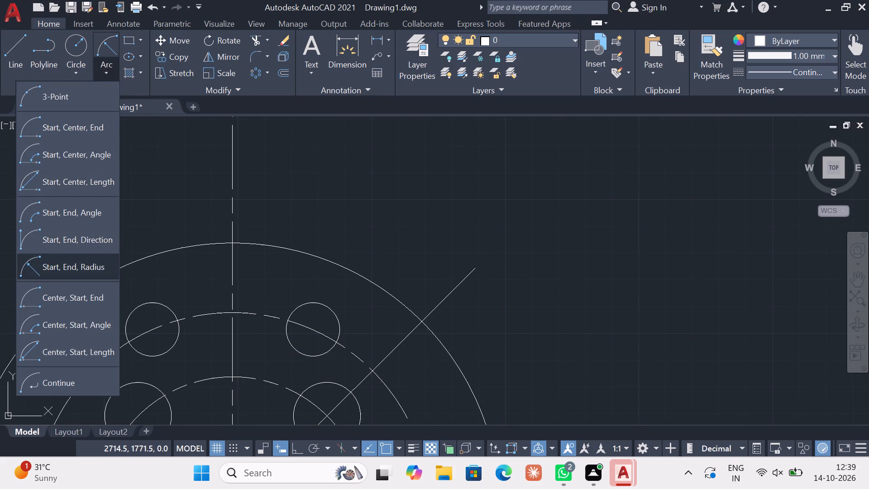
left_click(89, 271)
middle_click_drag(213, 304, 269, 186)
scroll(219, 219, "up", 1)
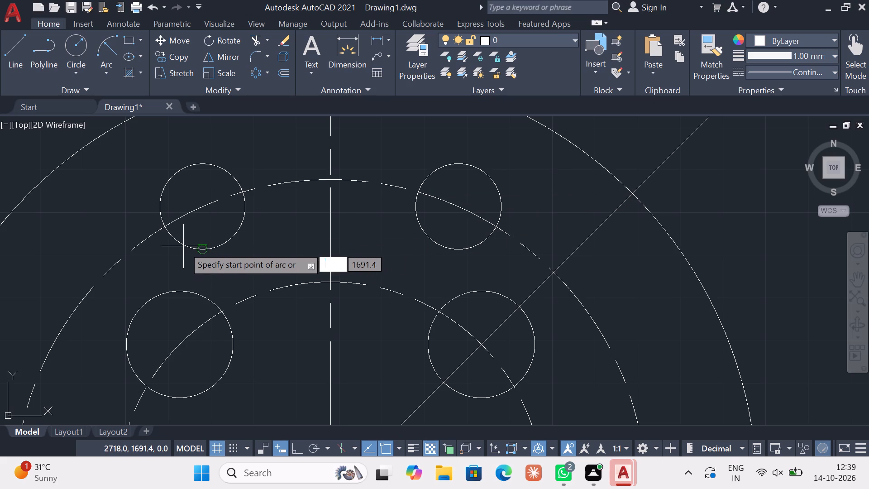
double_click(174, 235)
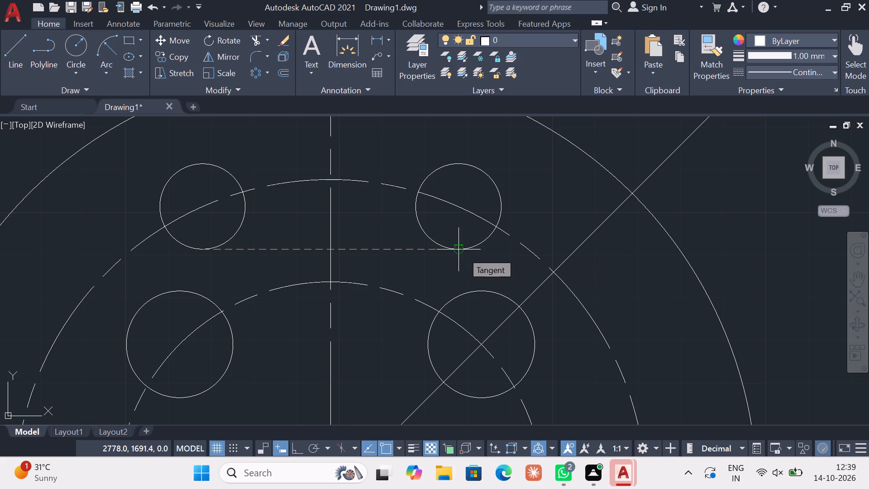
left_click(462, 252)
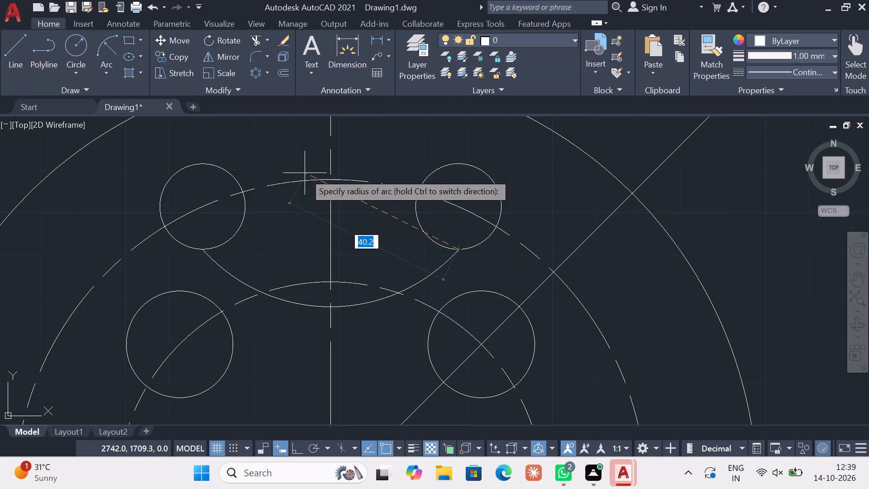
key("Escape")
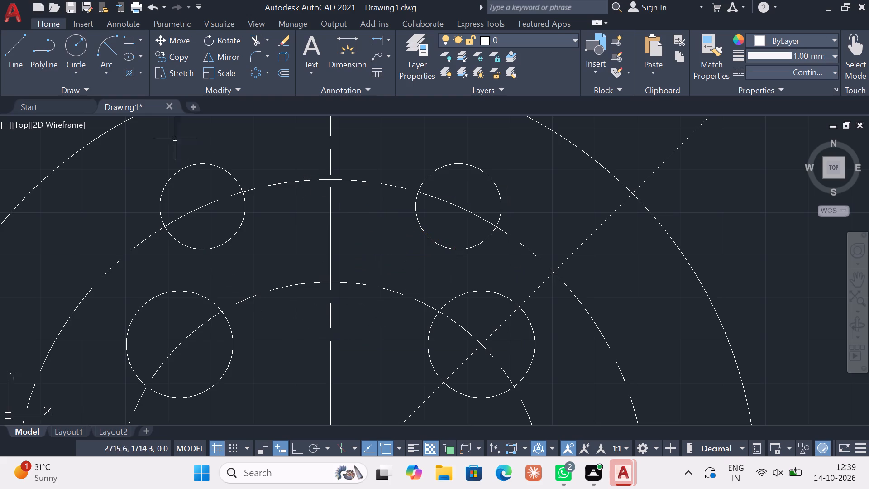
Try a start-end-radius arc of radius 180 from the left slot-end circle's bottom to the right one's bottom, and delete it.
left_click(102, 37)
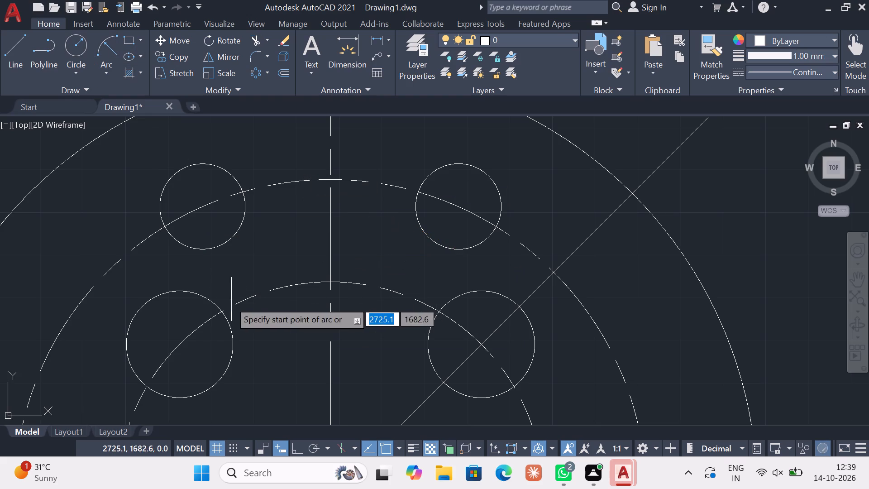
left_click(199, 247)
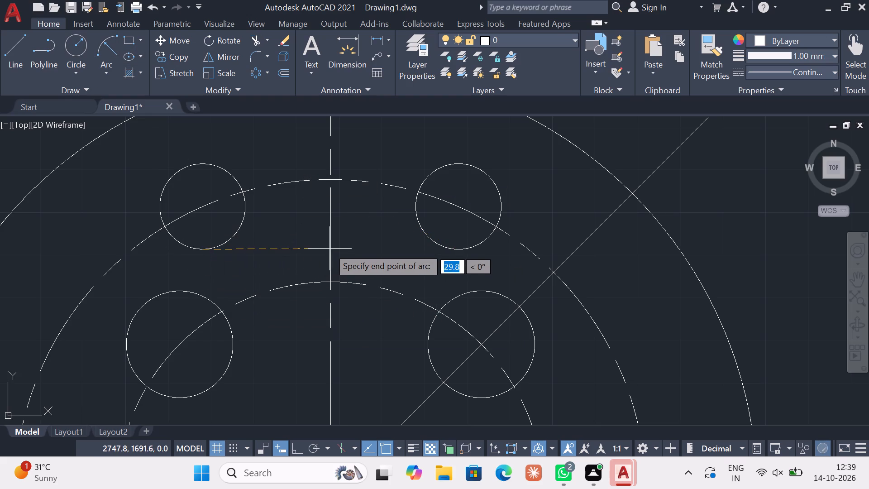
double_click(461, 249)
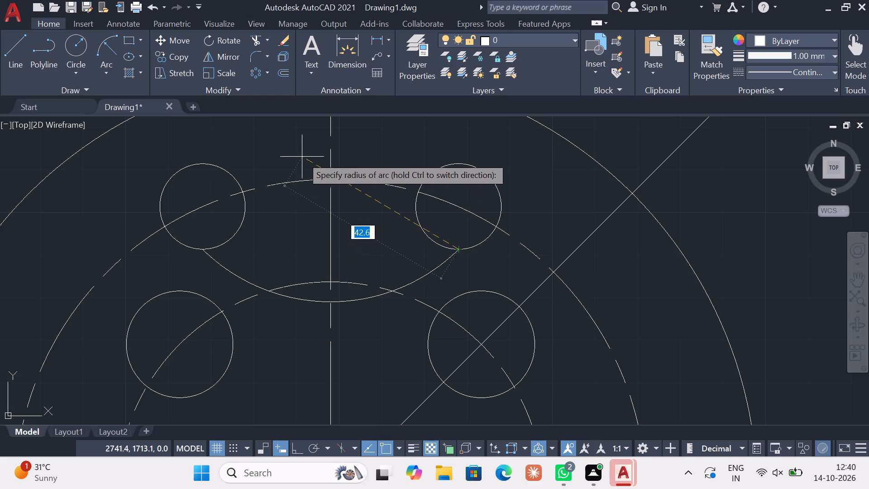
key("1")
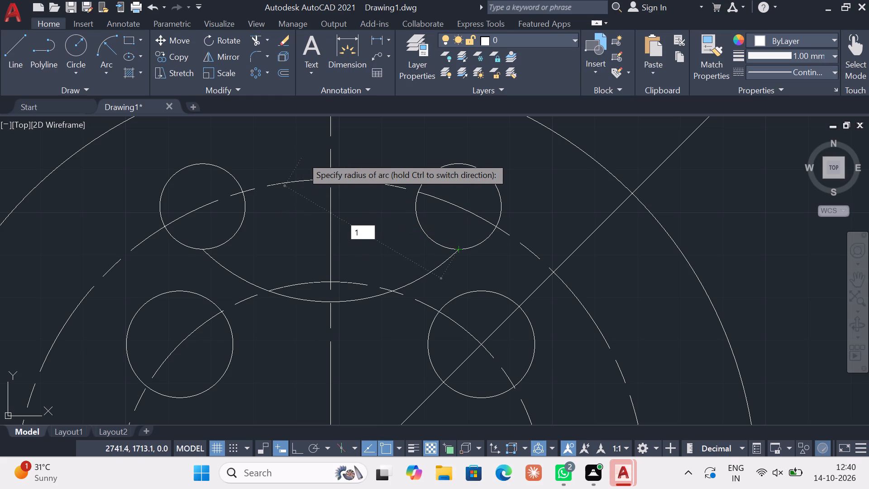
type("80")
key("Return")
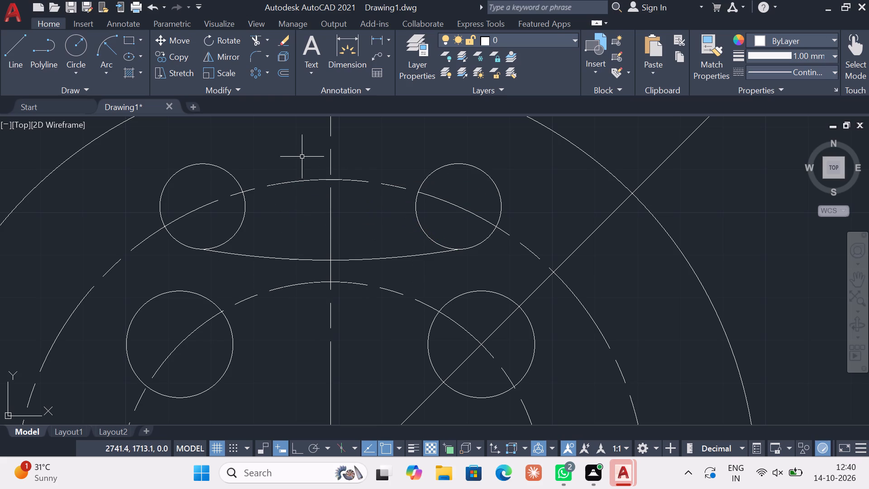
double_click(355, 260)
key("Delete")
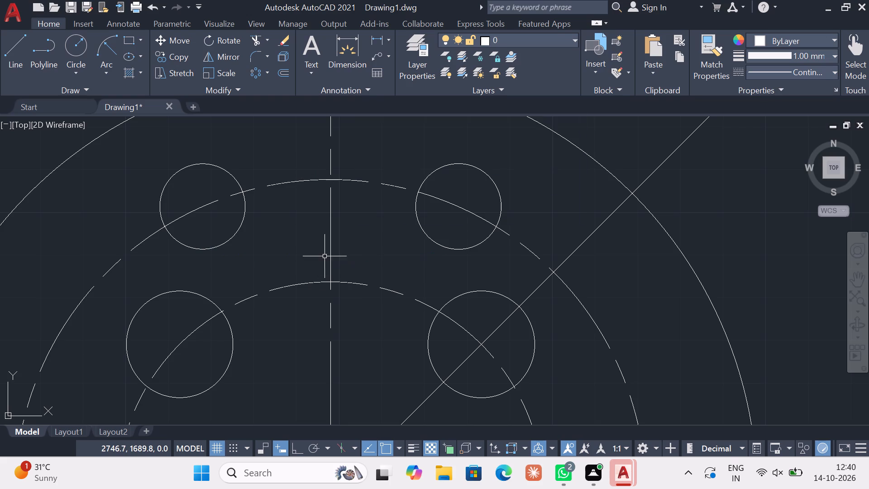
Draw a start-end-radius arc from the left slot-end circle's lower-left edge to the bottom of the right slot-end circle.
left_click(107, 36)
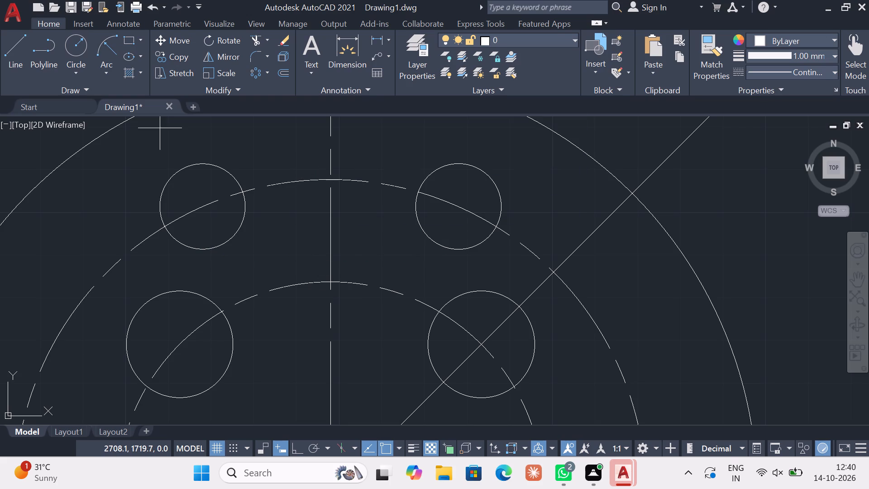
double_click(171, 234)
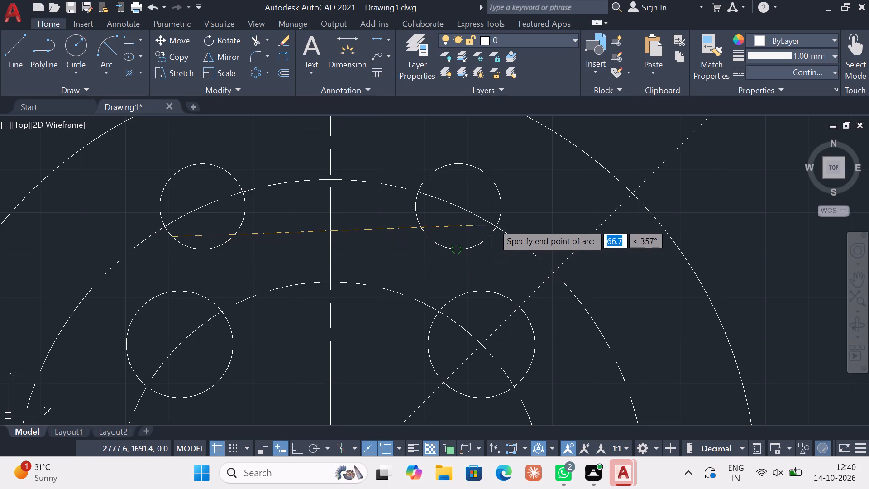
double_click(457, 249)
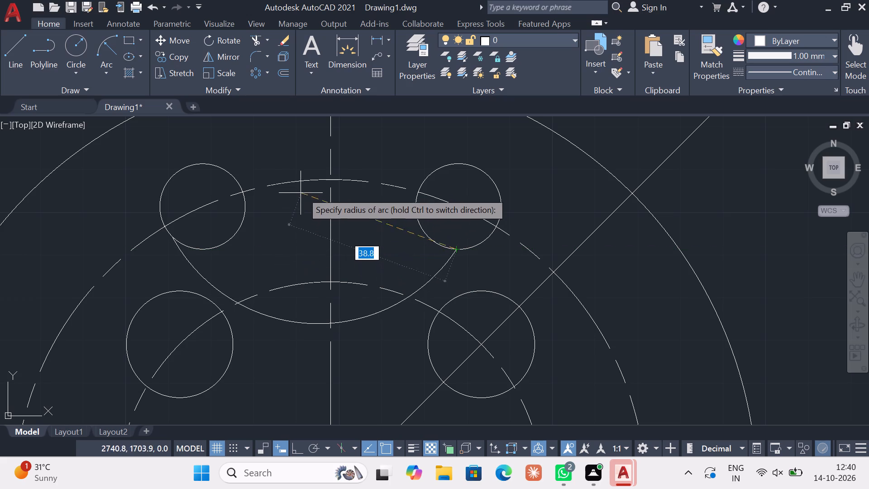
key("Return")
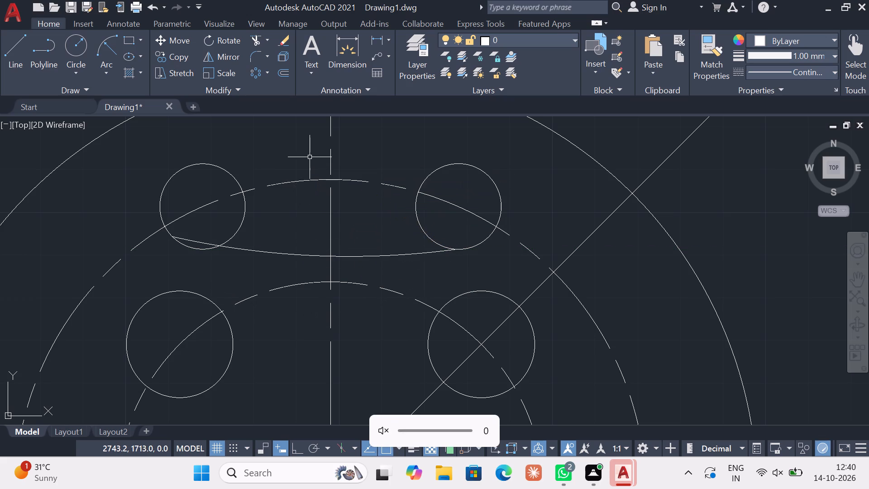
Stretch the new arc's midpoint downward to a radius of about 95.
left_click(307, 256)
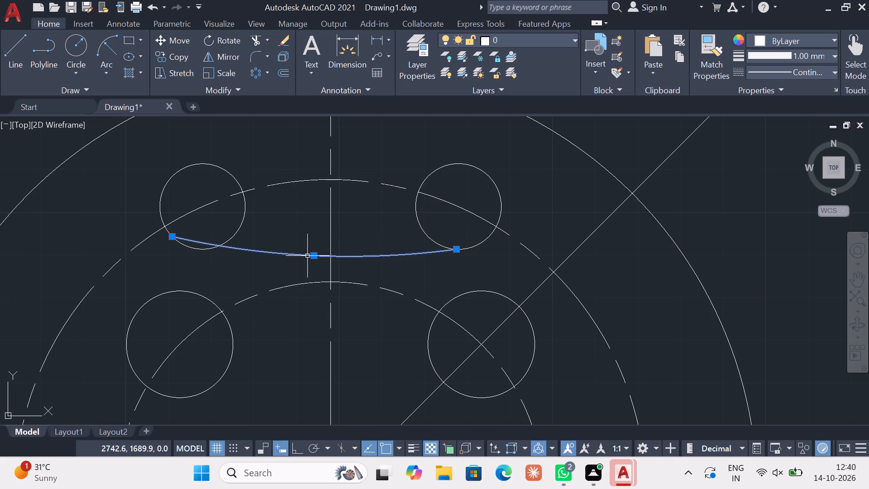
double_click(315, 254)
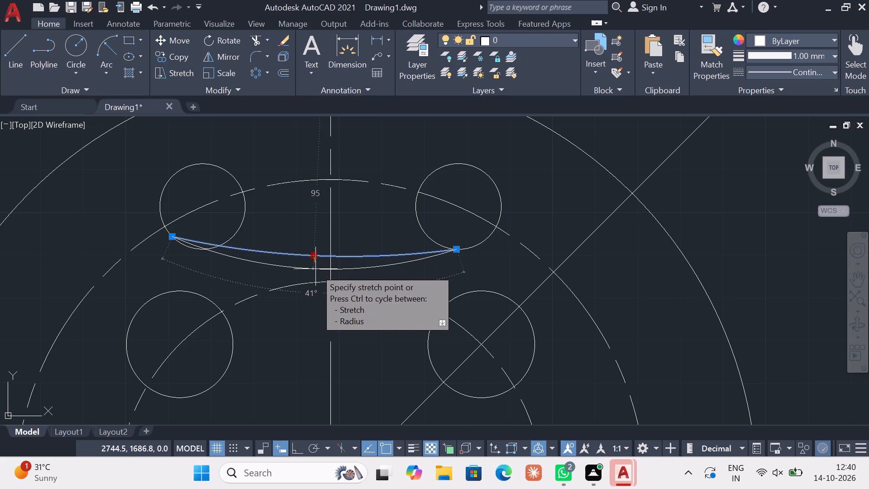
double_click(315, 269)
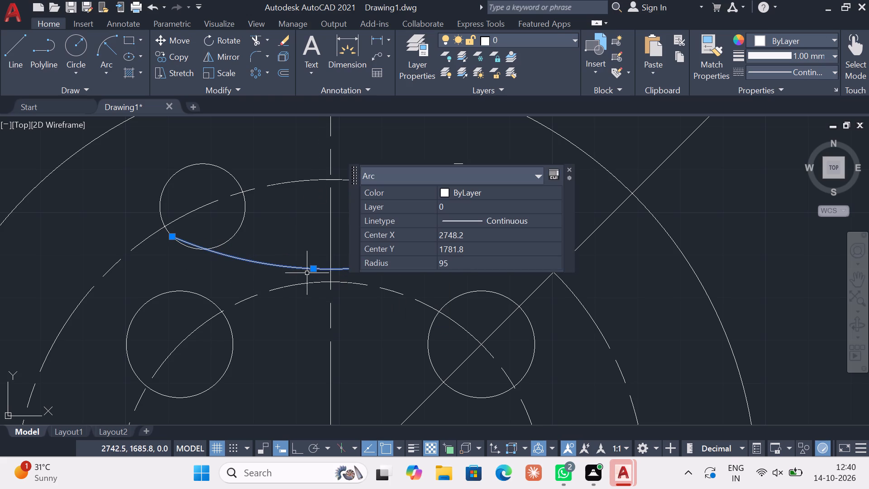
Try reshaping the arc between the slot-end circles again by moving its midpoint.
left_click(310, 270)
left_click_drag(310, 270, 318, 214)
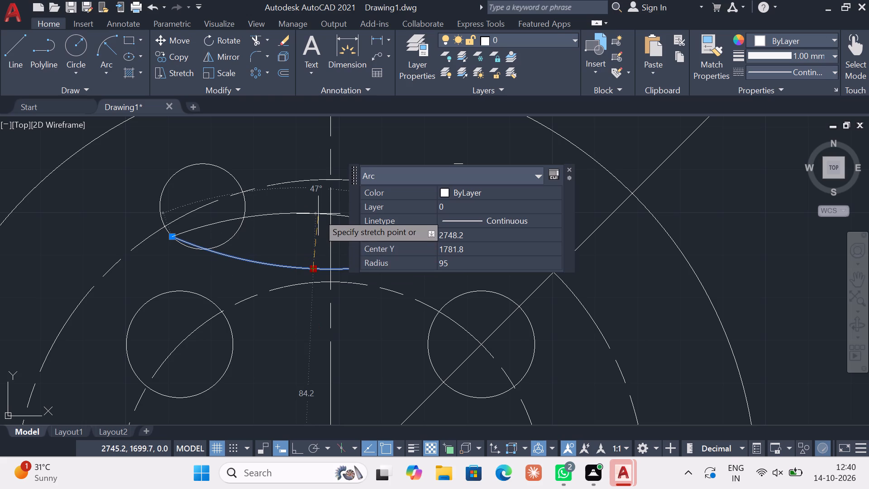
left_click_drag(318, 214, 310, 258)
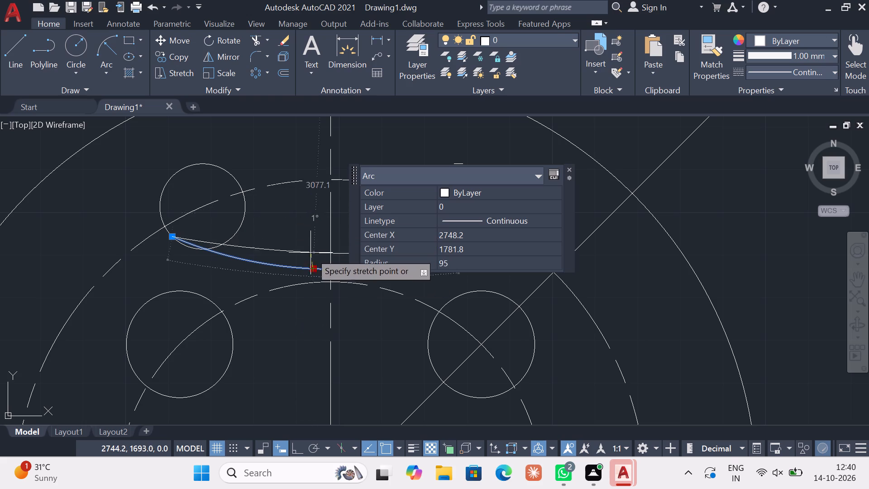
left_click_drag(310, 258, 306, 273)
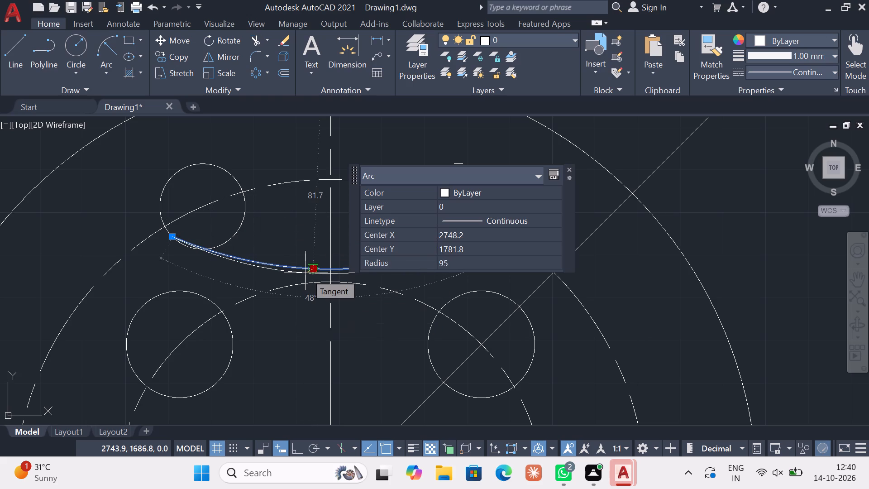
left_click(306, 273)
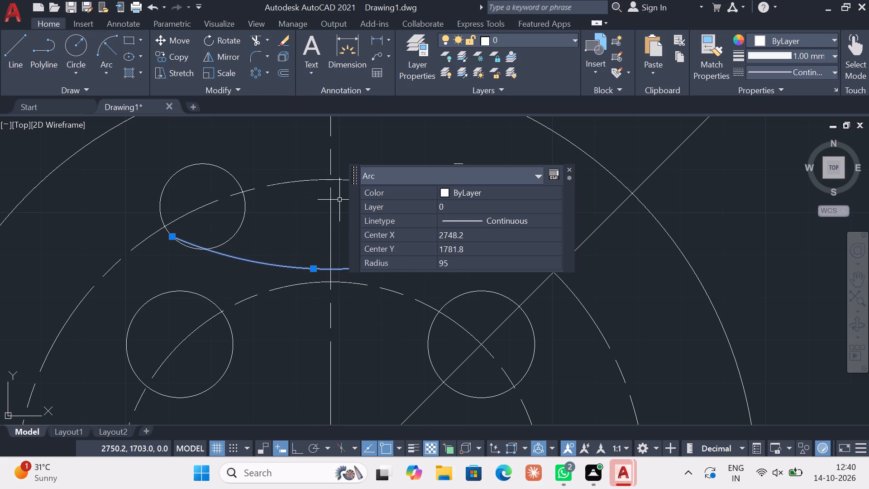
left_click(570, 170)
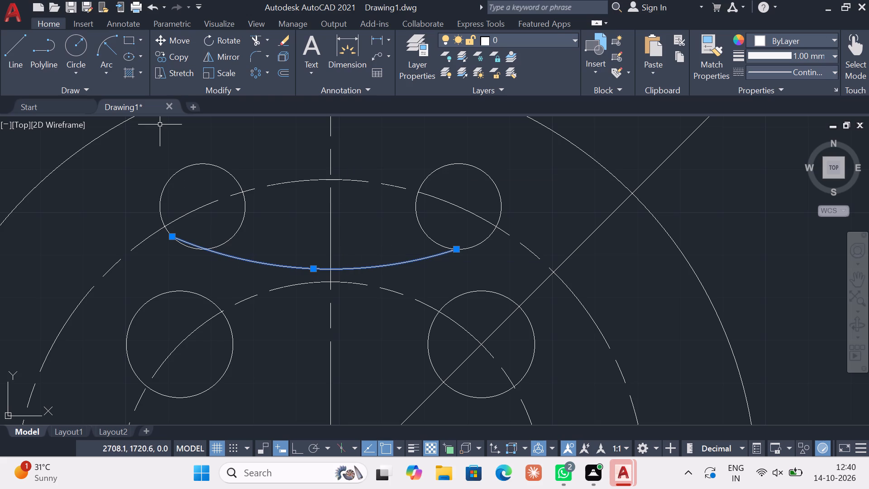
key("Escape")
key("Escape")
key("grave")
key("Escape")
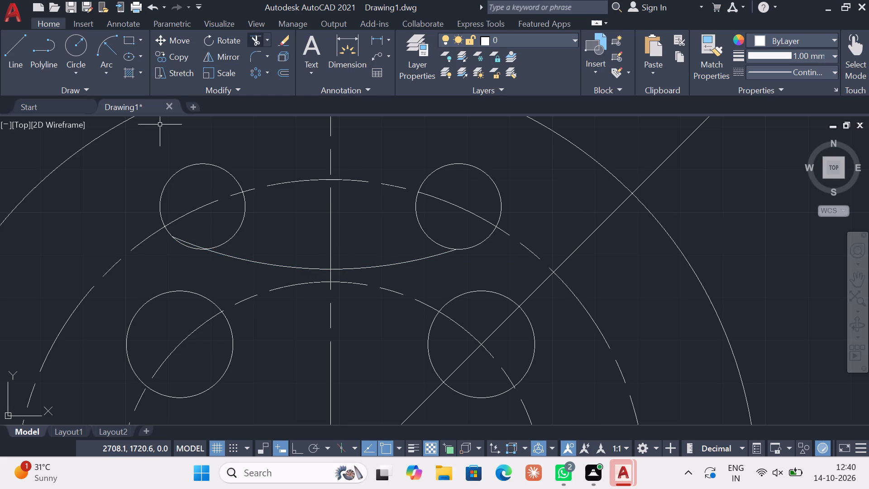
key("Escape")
Mirror the arc about a line at about 177° from its right endpoint, keeping the source arc.
left_click(228, 54)
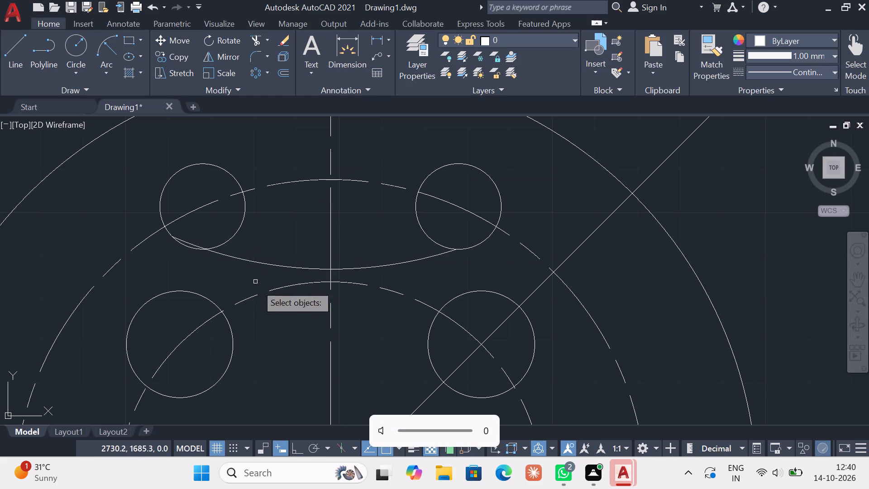
left_click(366, 267)
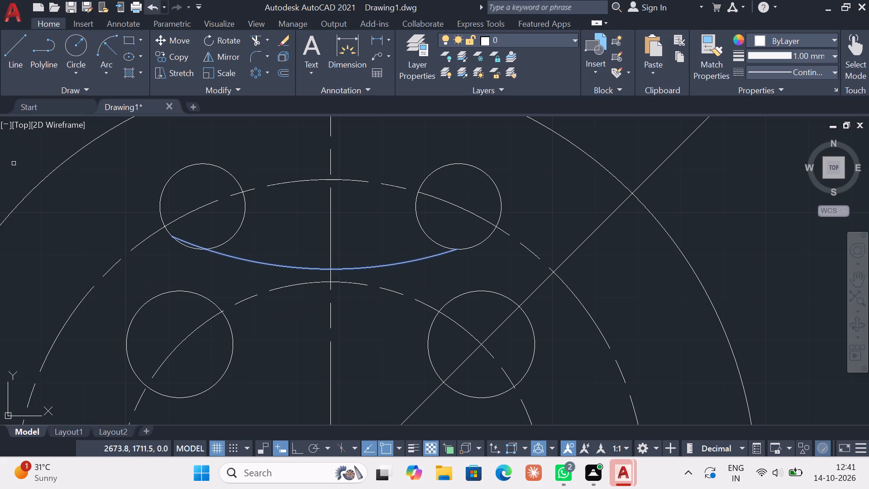
key("Return")
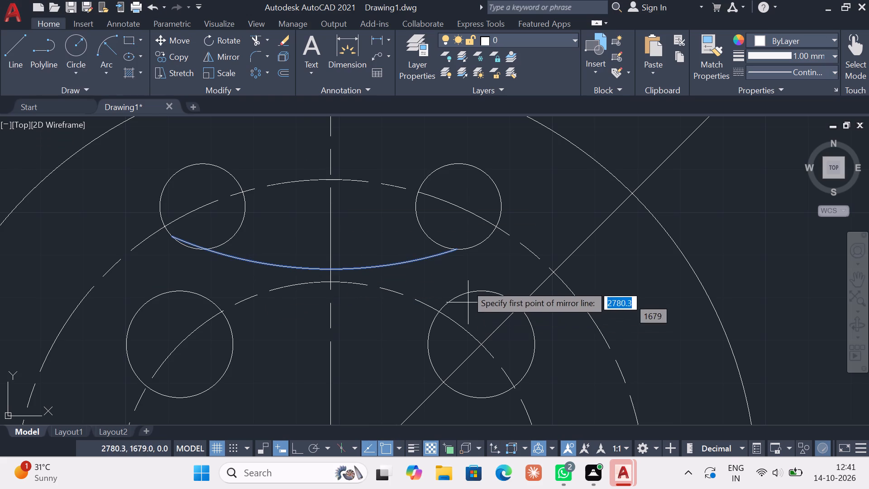
double_click(454, 249)
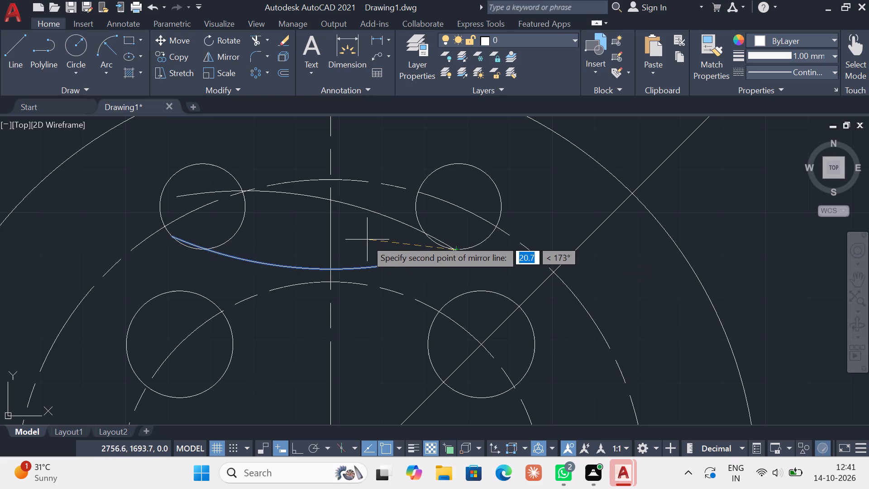
left_click(276, 242)
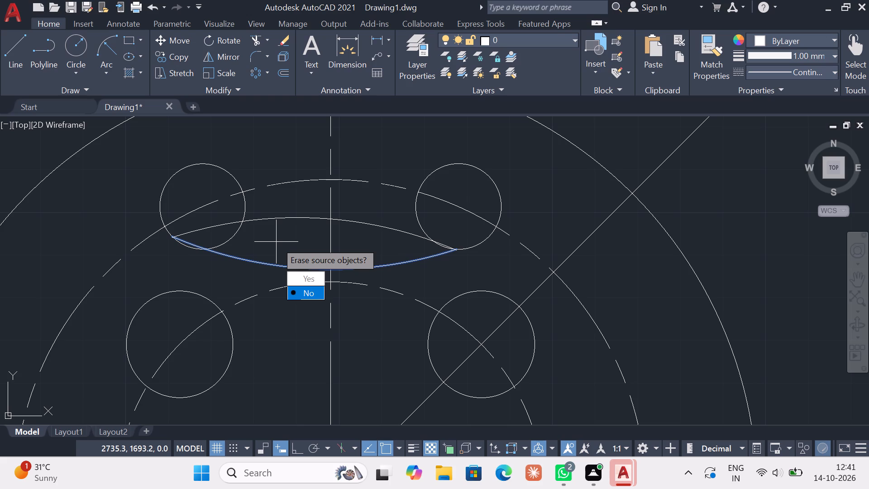
left_click(299, 289)
left_click(276, 242)
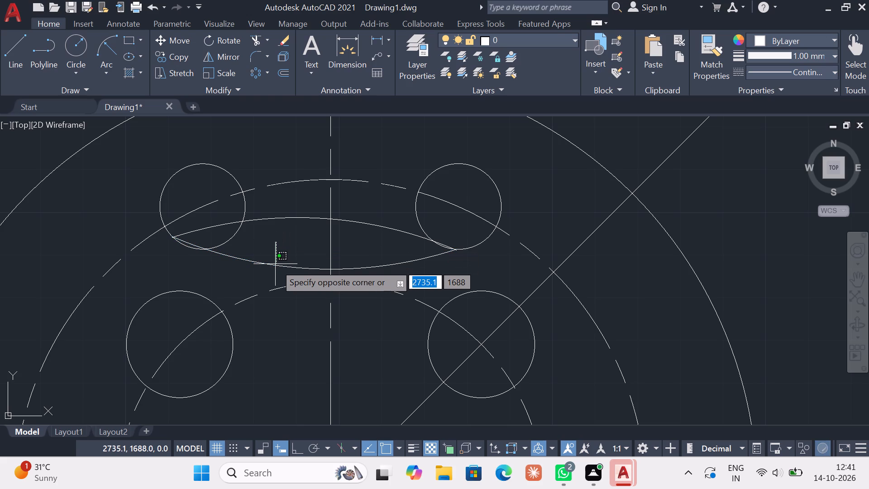
key("Escape")
Delete the lower source arc, leaving the mirrored upward-curving one.
double_click(275, 265)
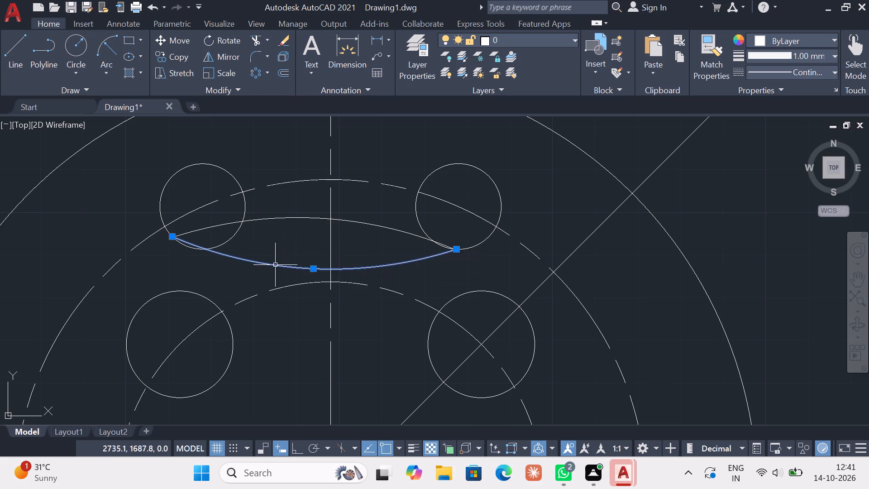
key("Delete")
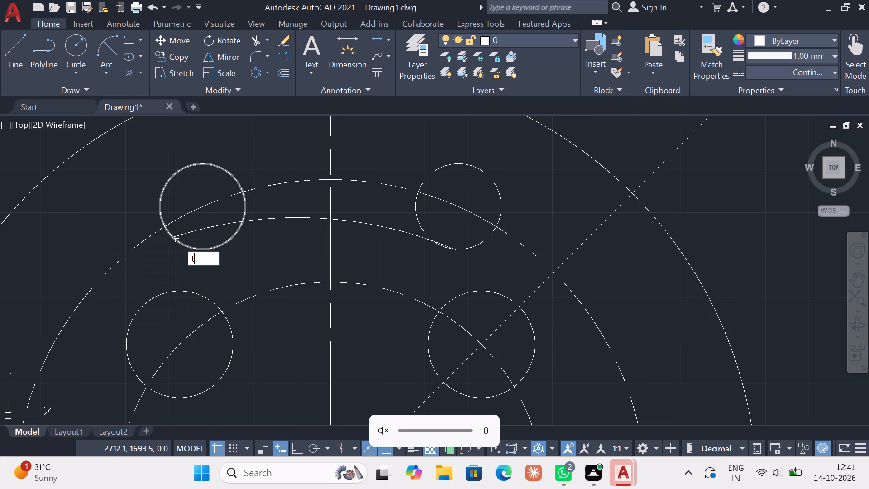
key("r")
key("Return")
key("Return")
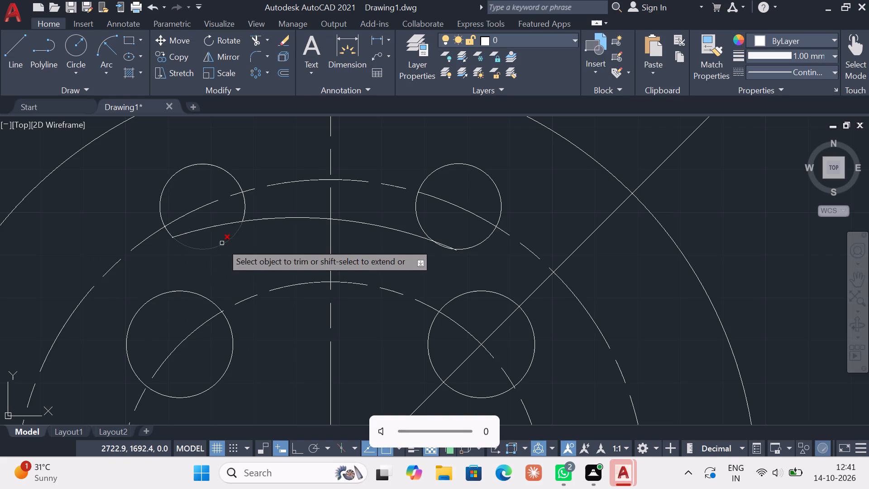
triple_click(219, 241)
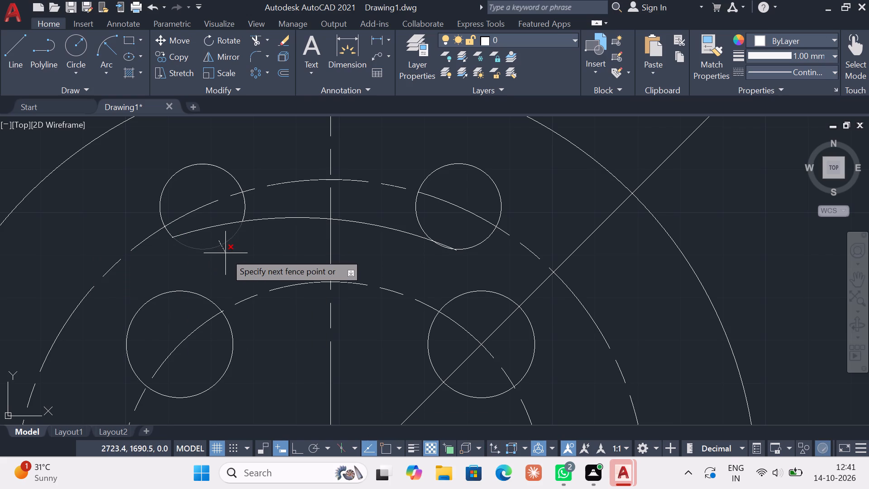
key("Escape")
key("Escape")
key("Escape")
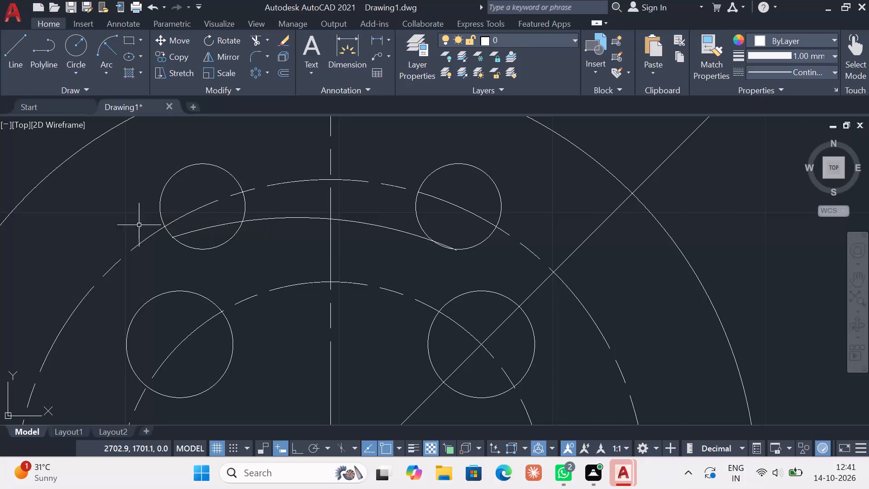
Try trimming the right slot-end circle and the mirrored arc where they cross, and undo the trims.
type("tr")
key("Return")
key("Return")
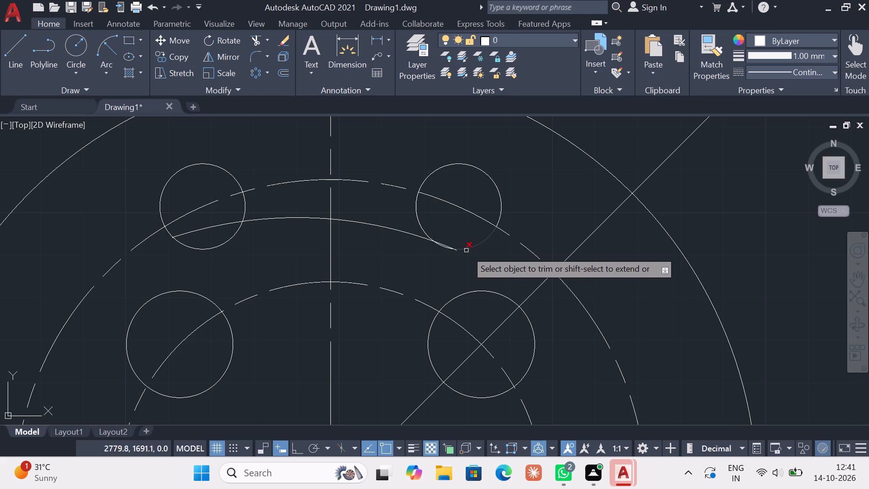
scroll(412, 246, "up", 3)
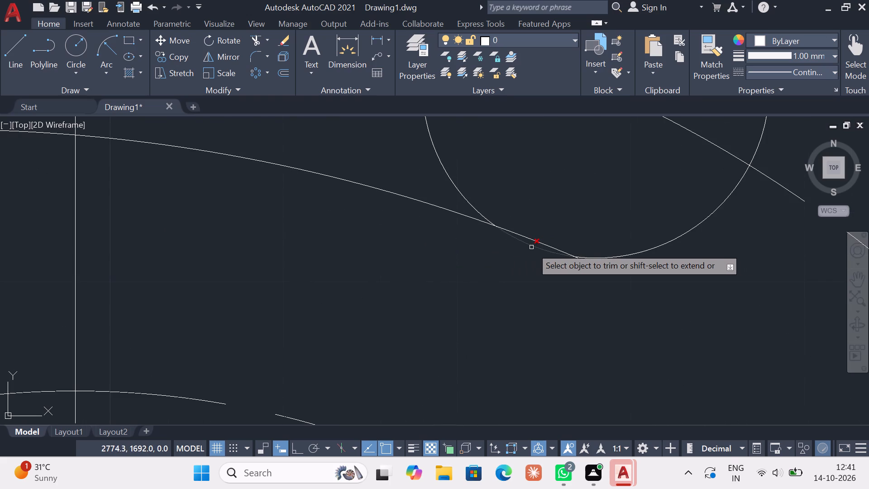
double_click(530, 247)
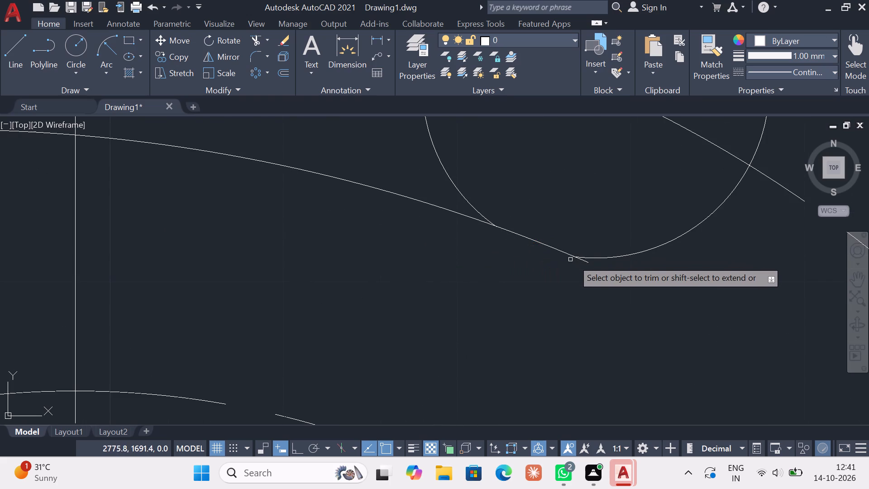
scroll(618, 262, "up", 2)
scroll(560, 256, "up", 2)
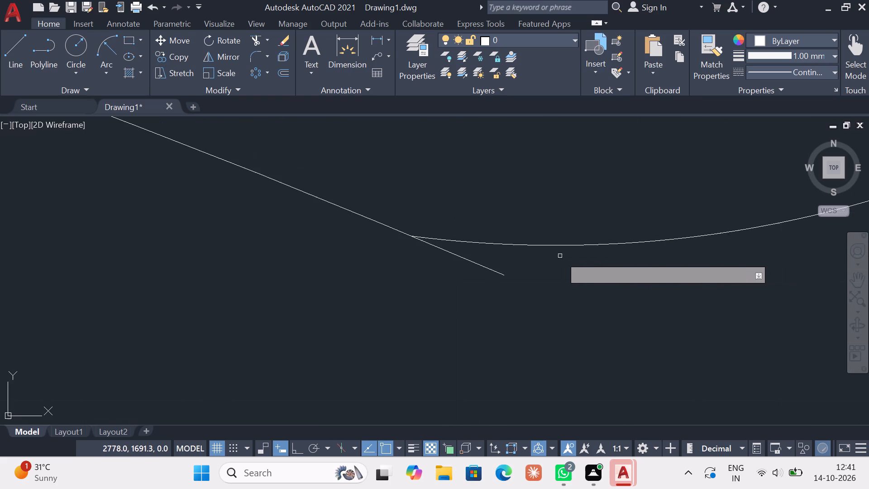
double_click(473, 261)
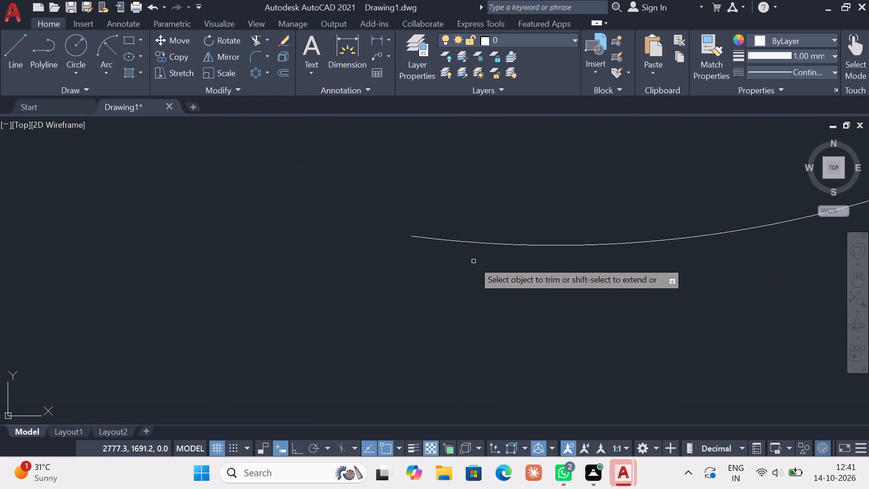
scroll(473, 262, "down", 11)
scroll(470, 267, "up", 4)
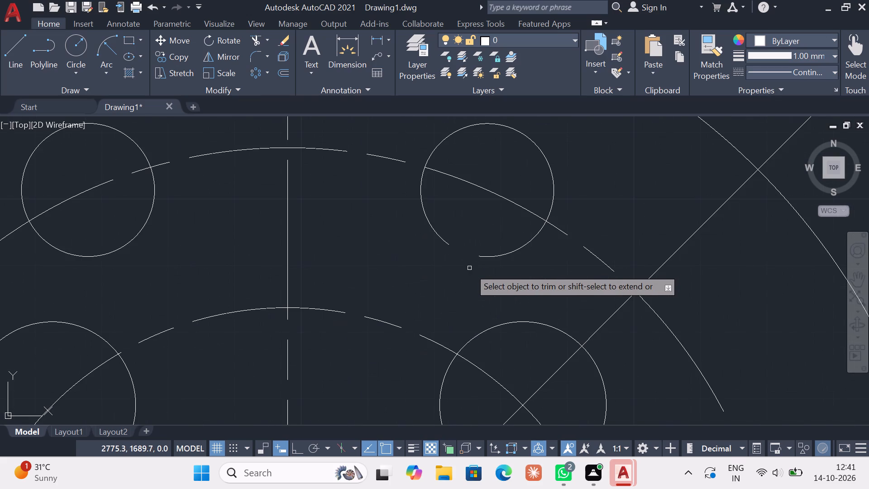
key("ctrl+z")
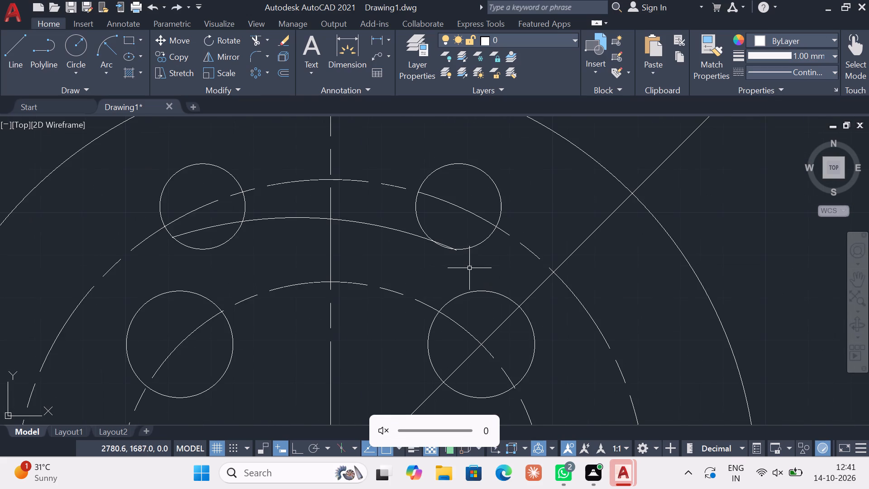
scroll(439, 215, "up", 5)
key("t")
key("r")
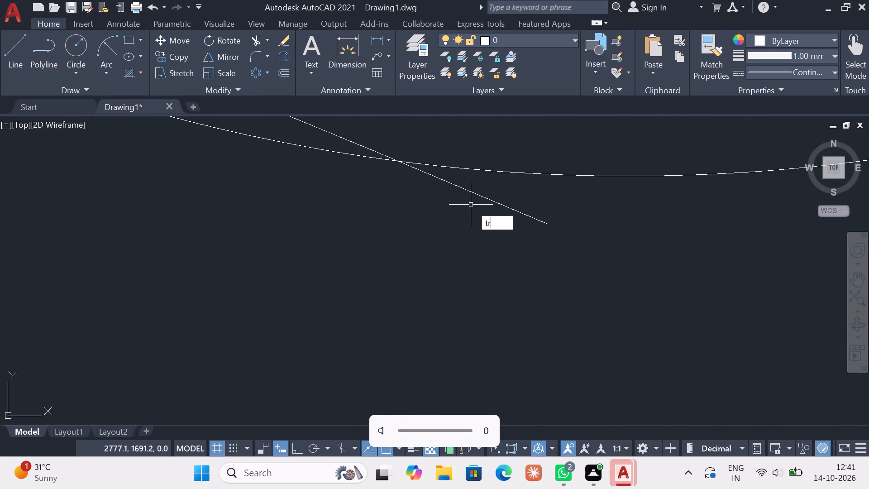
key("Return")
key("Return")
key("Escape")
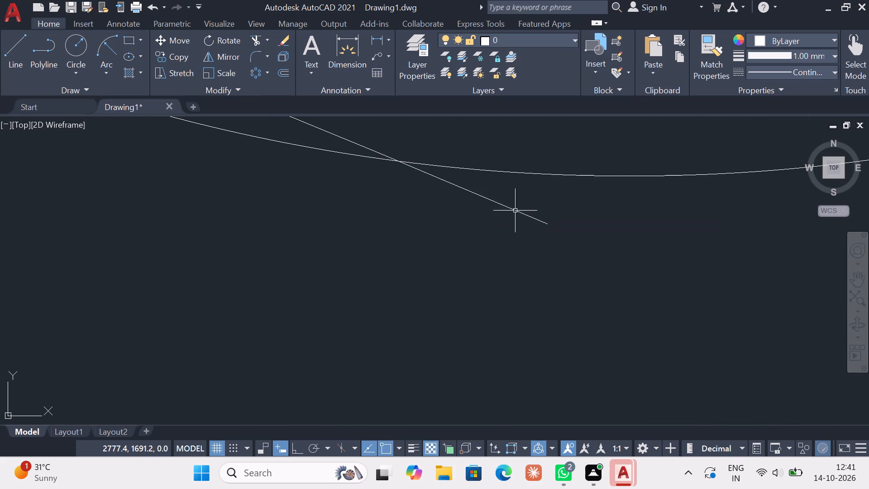
Stretch the mirrored arc's right endpoint back to its crossing with the right slot-end circle.
double_click(522, 214)
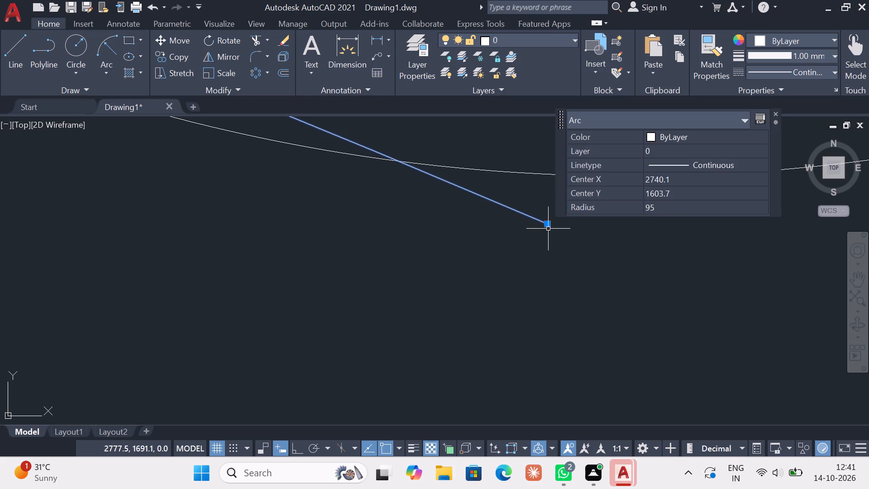
triple_click(544, 223)
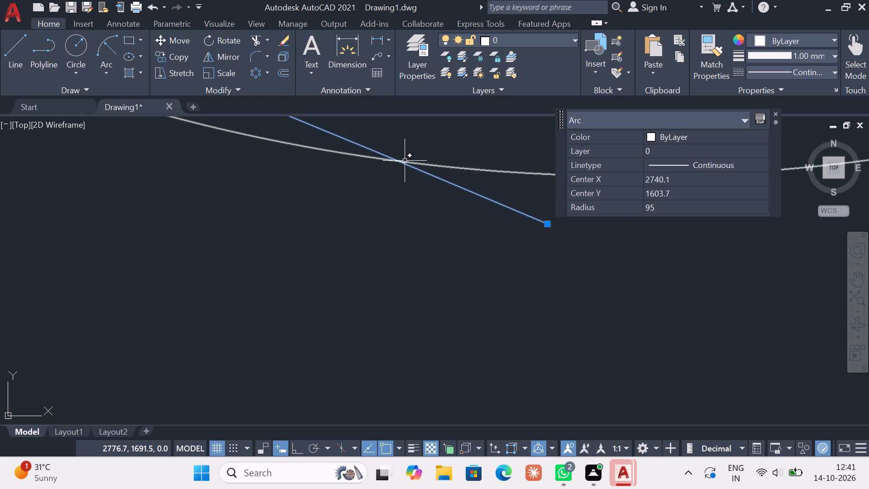
left_click_drag(547, 223, 546, 220)
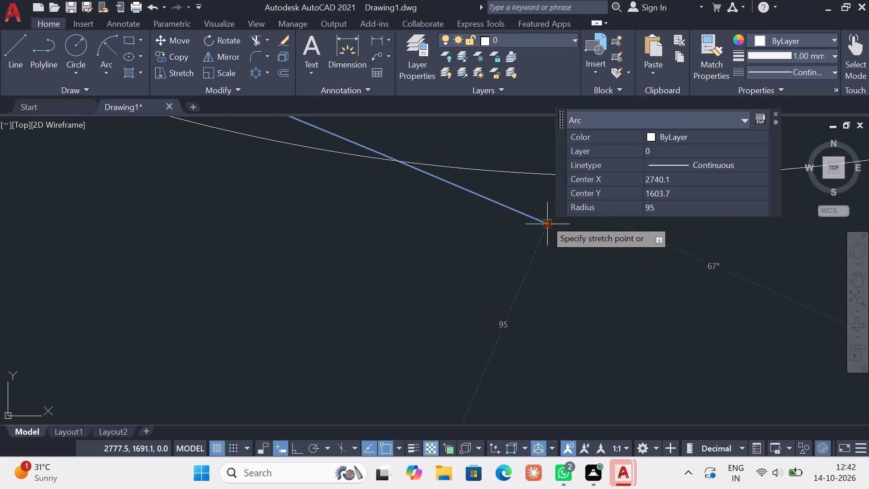
left_click_drag(546, 220, 394, 165)
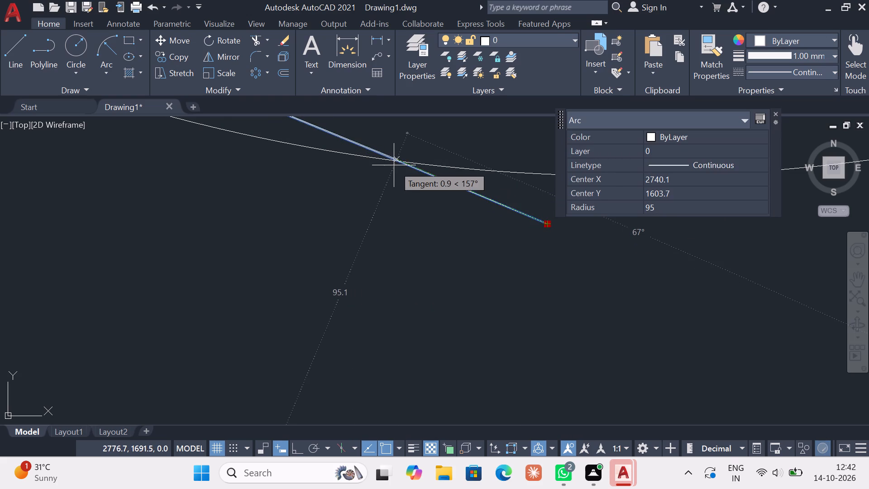
left_click_drag(394, 165, 396, 160)
double_click(396, 160)
scroll(434, 231, "down", 3)
key("Escape")
key("Escape")
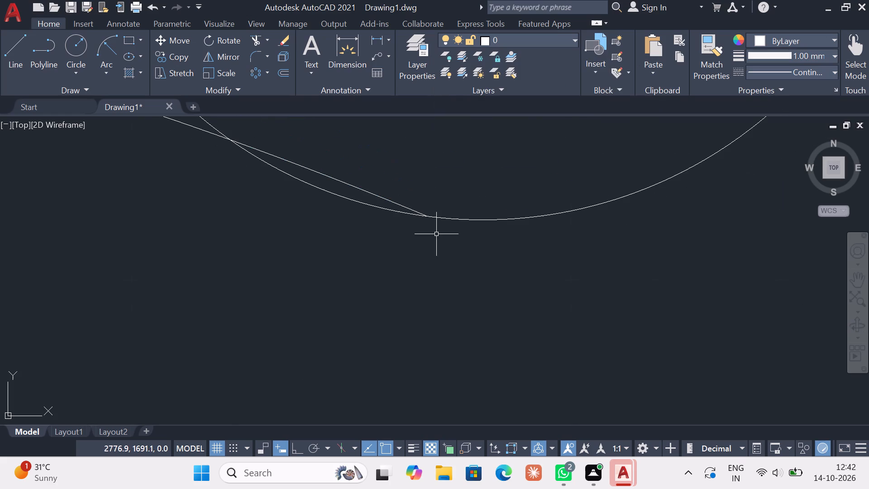
key("Escape")
key("Escape")
key("Escape")
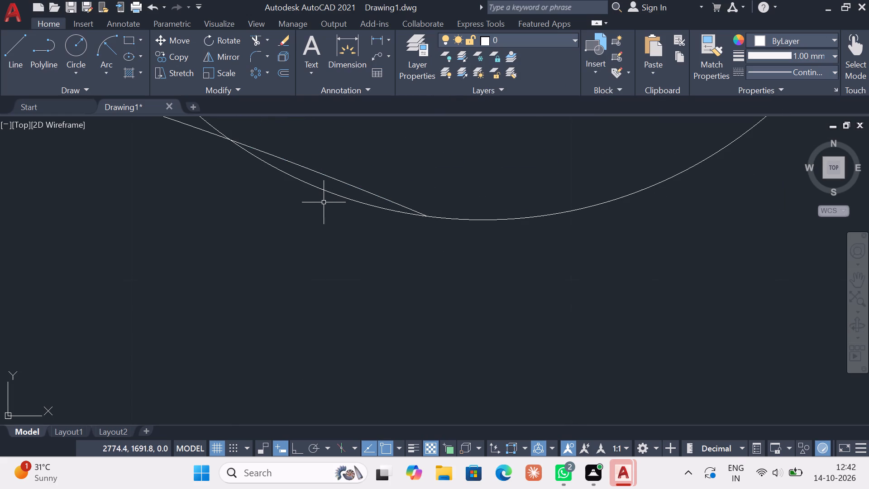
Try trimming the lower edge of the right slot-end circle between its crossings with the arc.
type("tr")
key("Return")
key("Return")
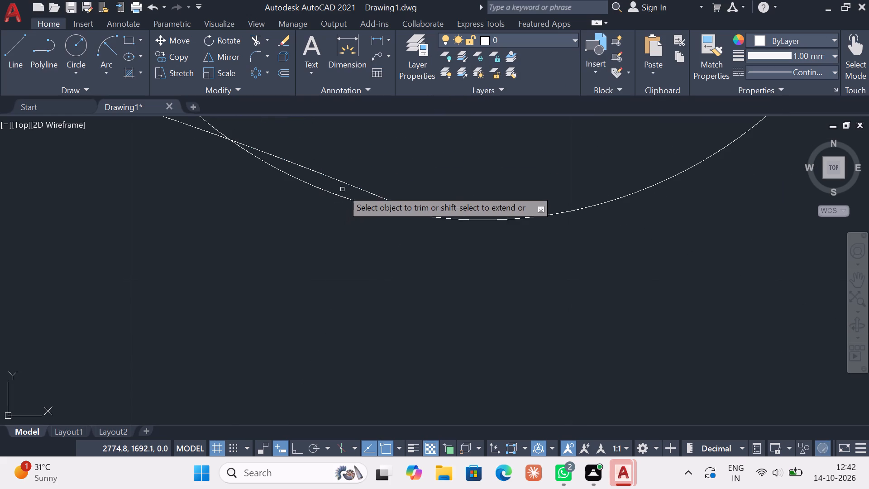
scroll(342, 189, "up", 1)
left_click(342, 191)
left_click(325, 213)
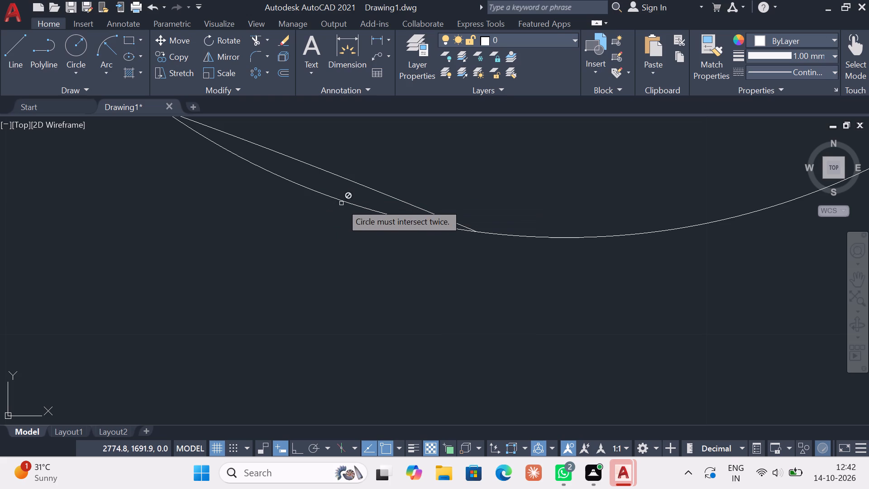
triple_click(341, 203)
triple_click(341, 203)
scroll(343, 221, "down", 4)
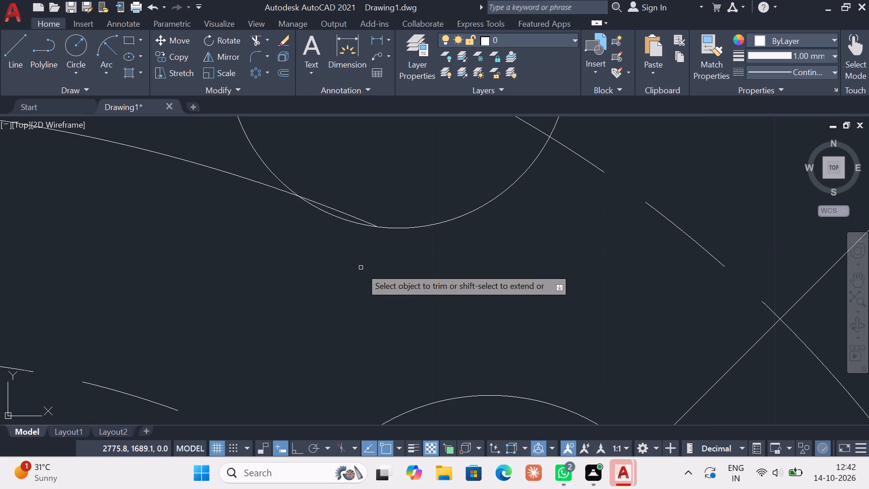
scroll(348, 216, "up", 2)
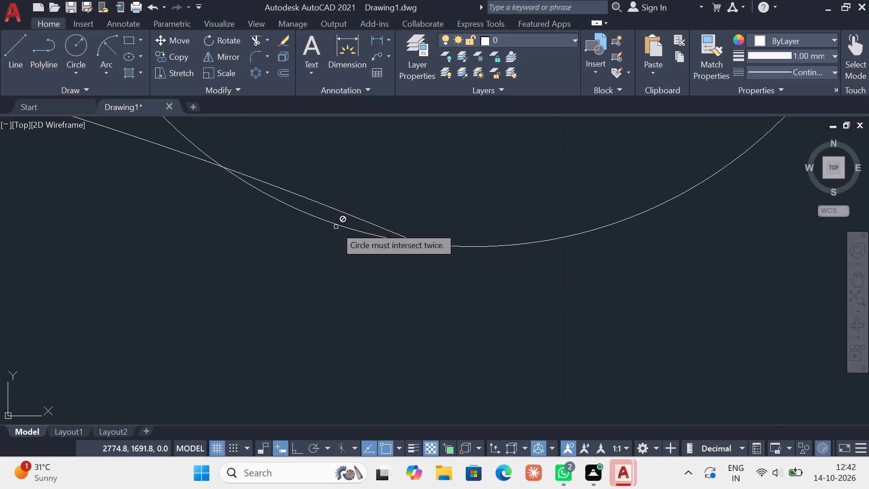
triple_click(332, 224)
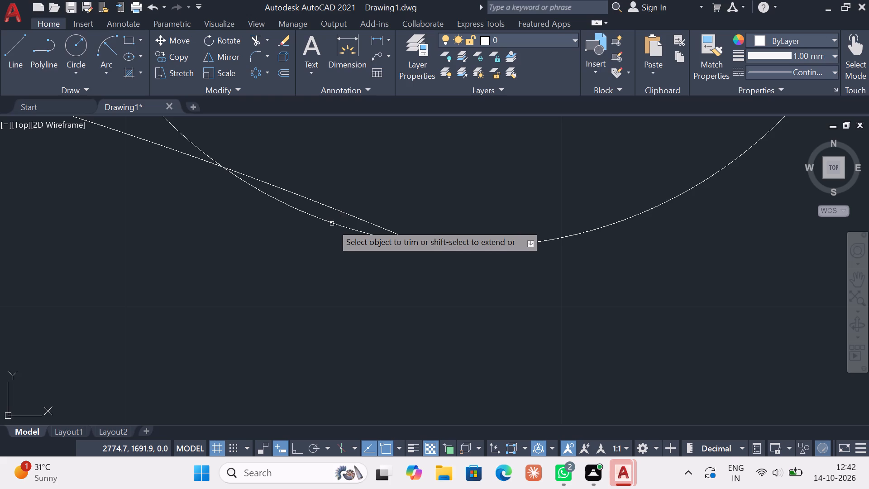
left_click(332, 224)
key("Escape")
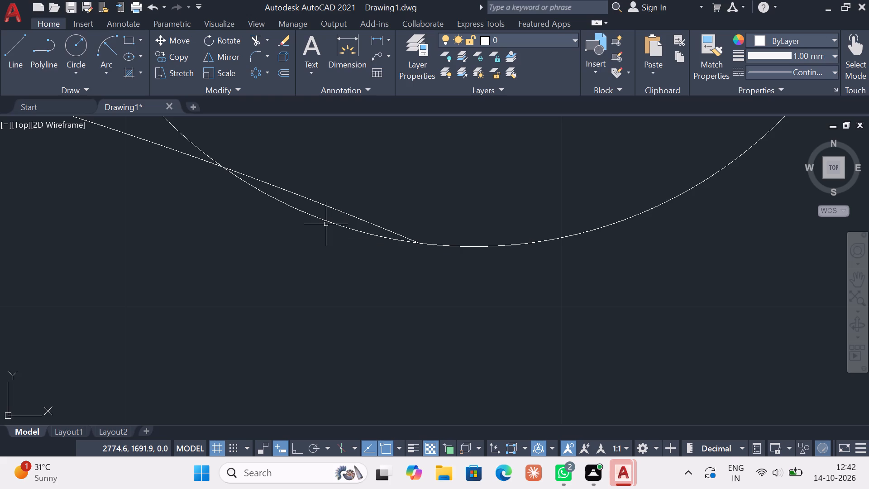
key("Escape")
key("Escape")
Trim off the part of the arc lying inside the right slot-end circle.
type("tr")
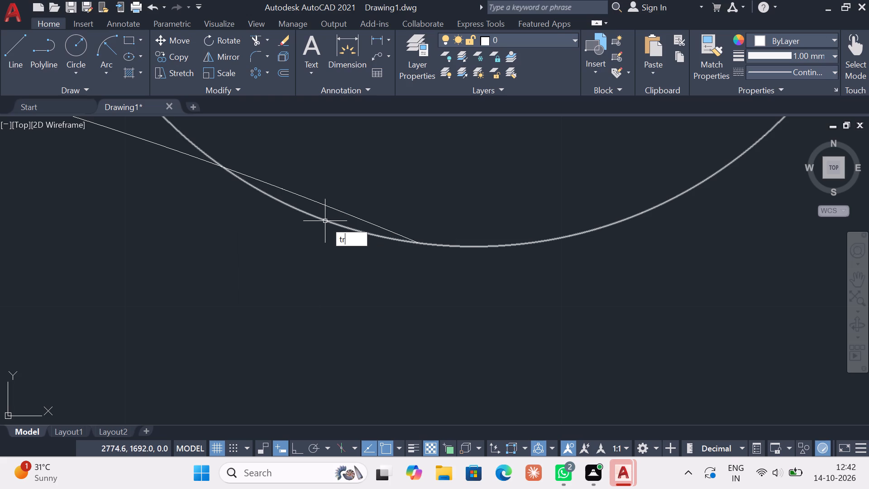
key("Return")
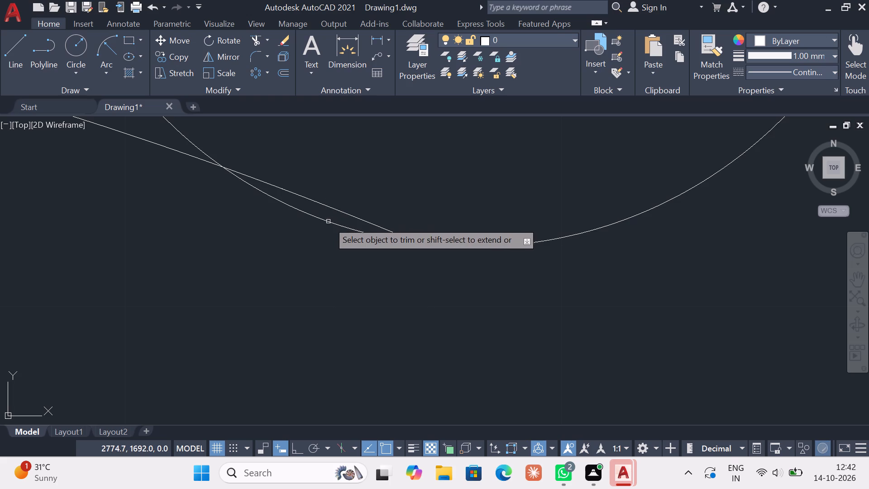
triple_click(339, 223)
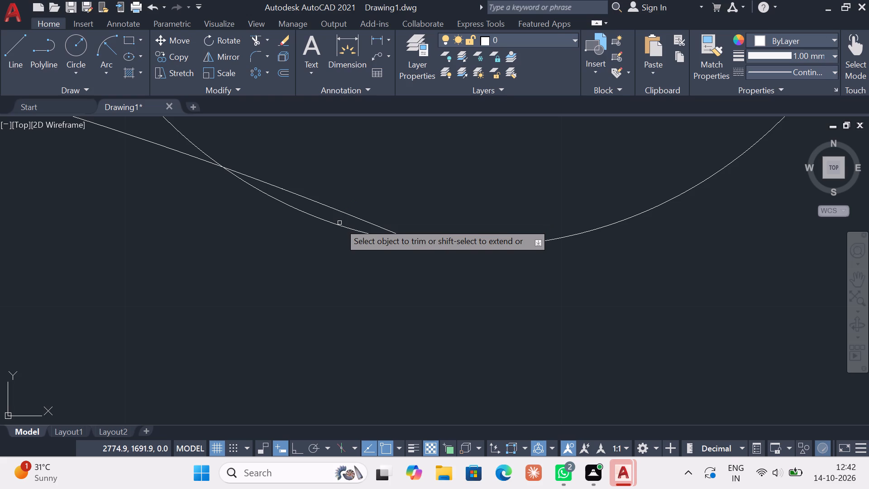
left_click(339, 223)
left_click(336, 225)
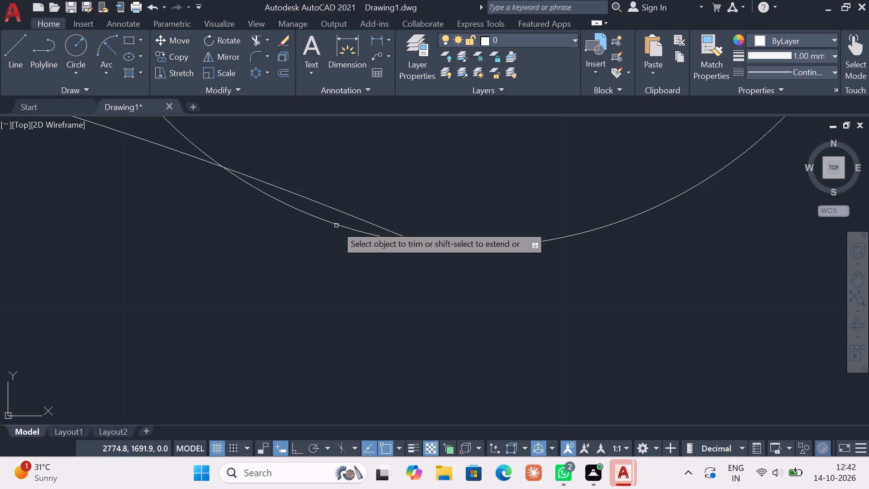
double_click(339, 209)
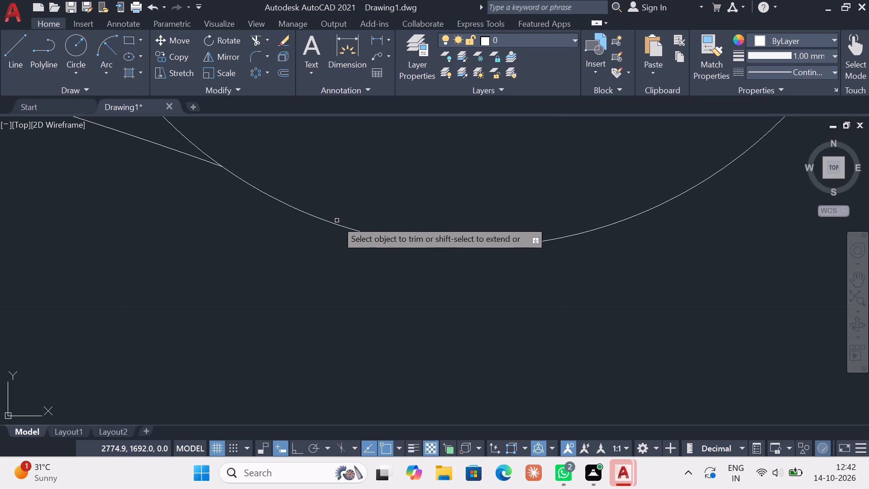
double_click(337, 221)
left_click_drag(334, 220, 320, 258)
left_click_drag(332, 206, 324, 236)
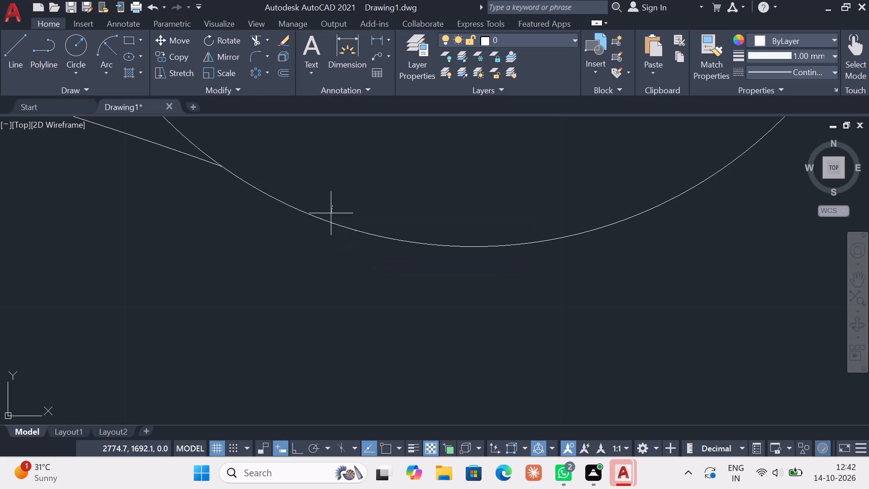
left_click_drag(324, 236, 322, 239)
key("Escape")
key("Escape")
scroll(431, 230, "down", 3)
key("Escape")
key("Escape")
key("Escape")
scroll(412, 224, "down", 3)
key("Escape")
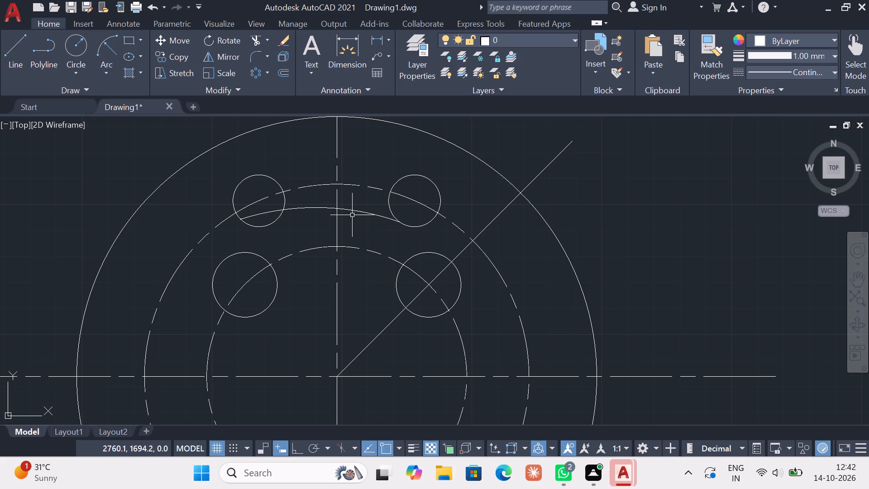
Trim off the part of the arc lying inside the left slot-end circle.
scroll(281, 204, "up", 4)
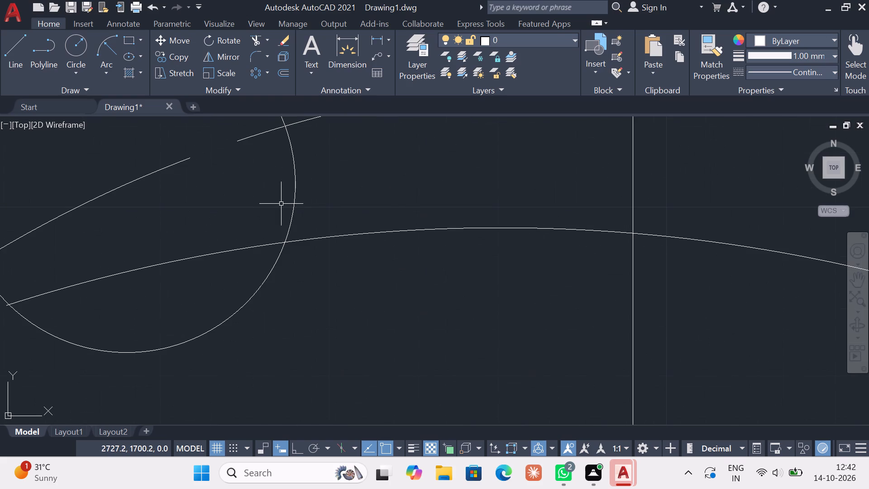
key("t")
key("r")
key("Return")
key("Return")
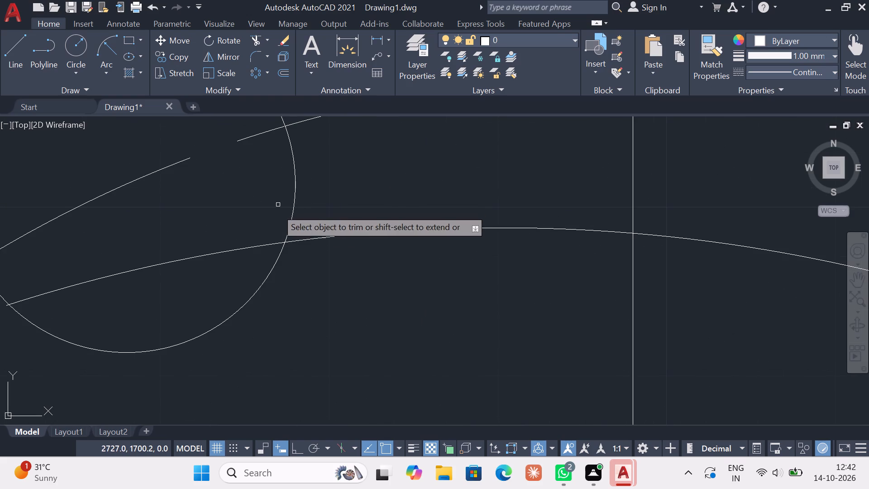
left_click(248, 249)
scroll(321, 281, "down", 2)
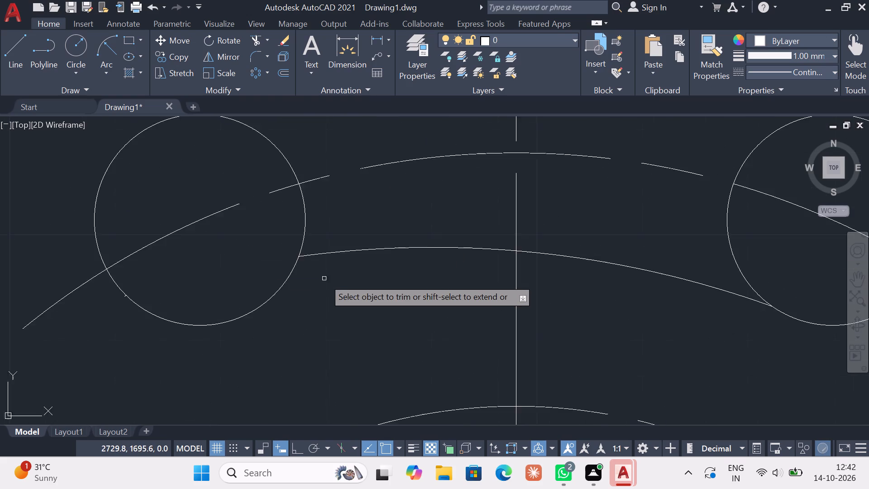
scroll(303, 293, "up", 1)
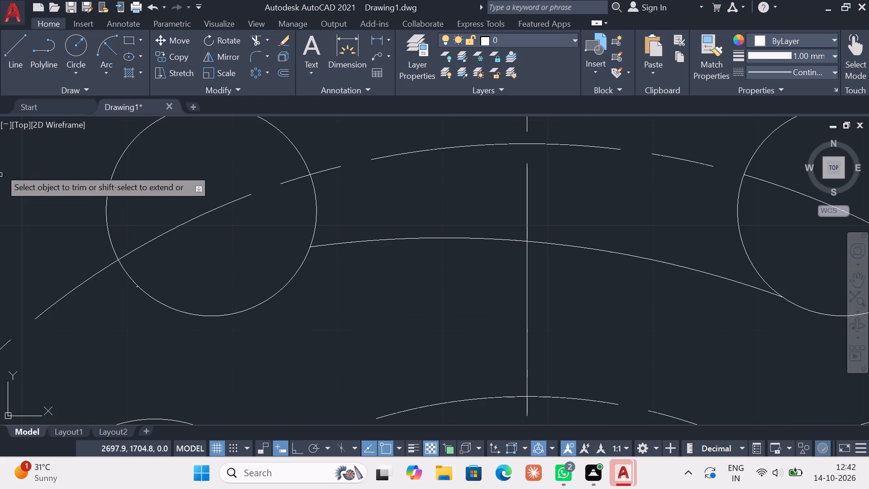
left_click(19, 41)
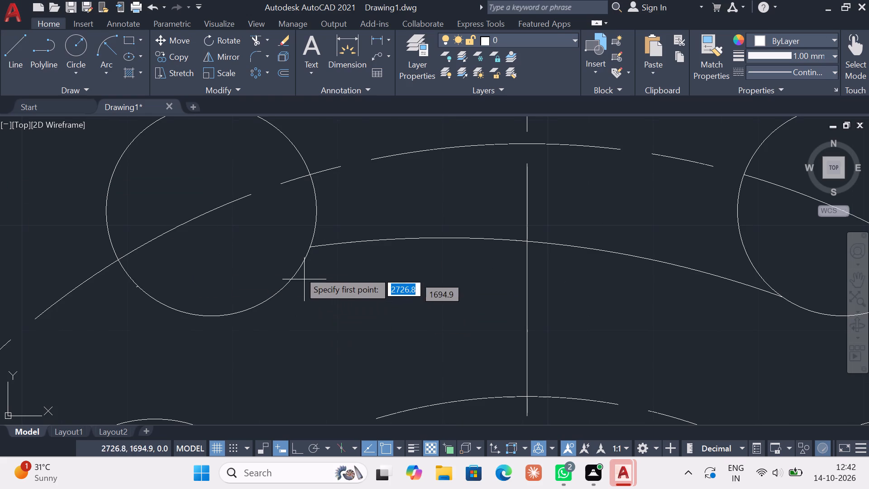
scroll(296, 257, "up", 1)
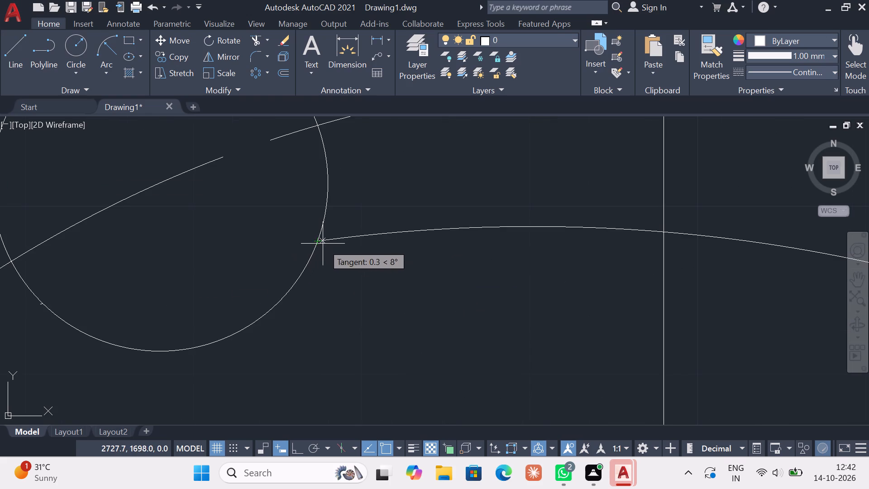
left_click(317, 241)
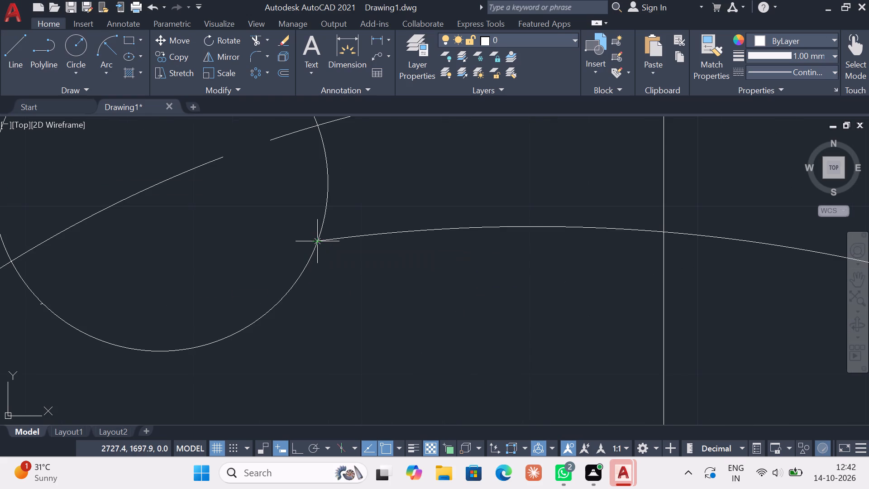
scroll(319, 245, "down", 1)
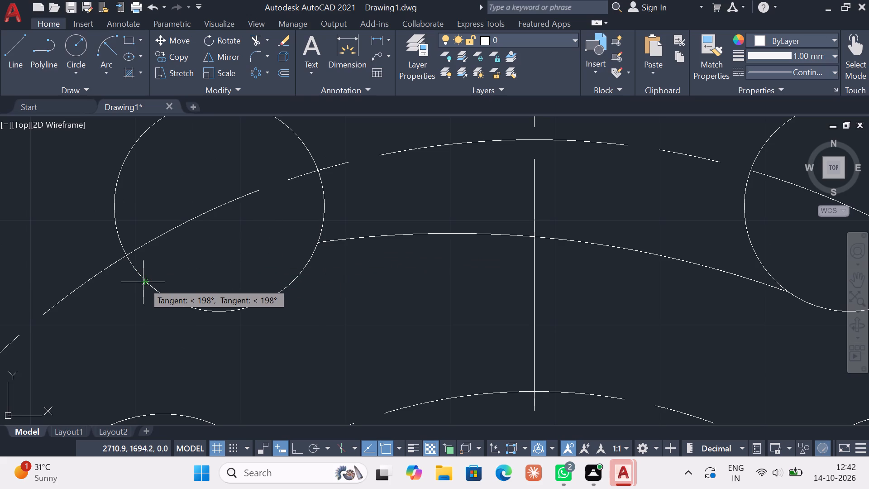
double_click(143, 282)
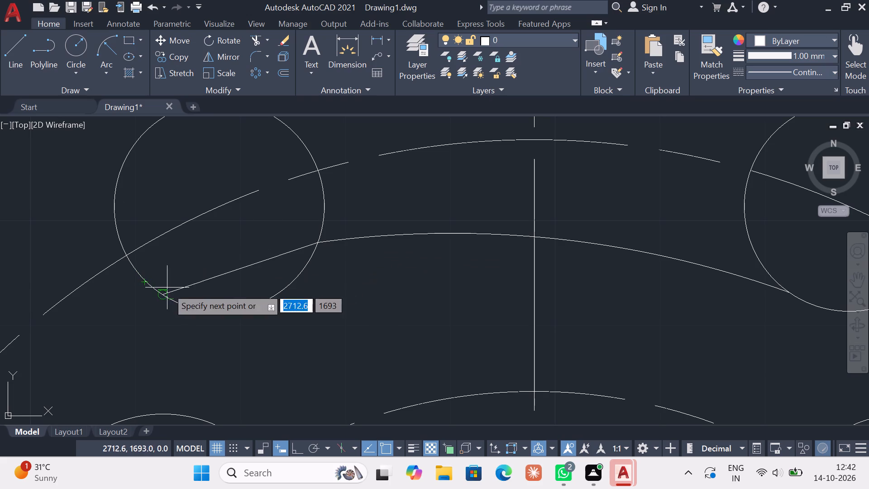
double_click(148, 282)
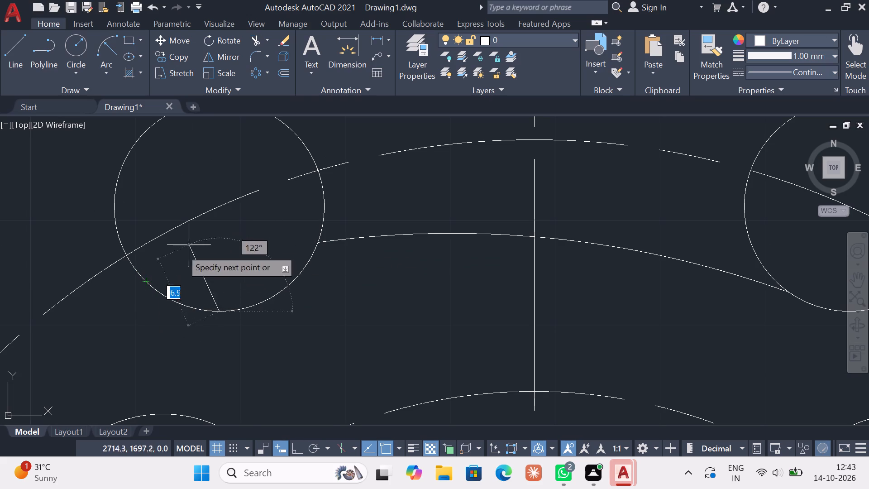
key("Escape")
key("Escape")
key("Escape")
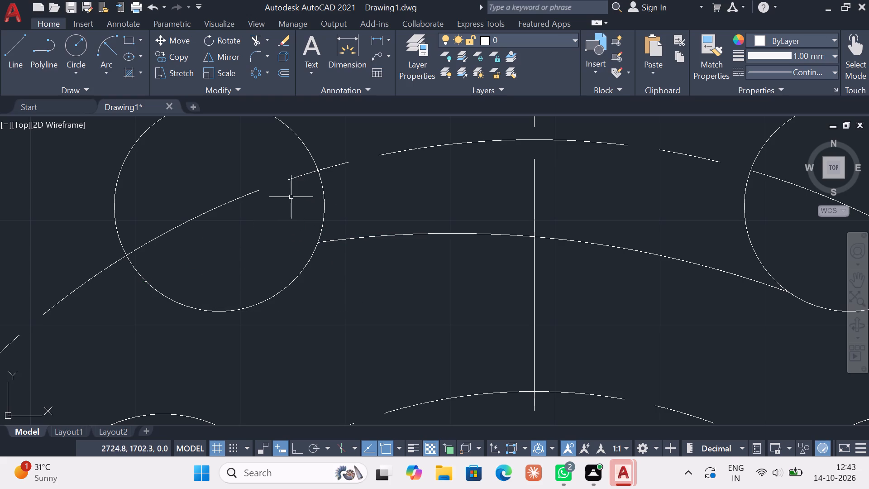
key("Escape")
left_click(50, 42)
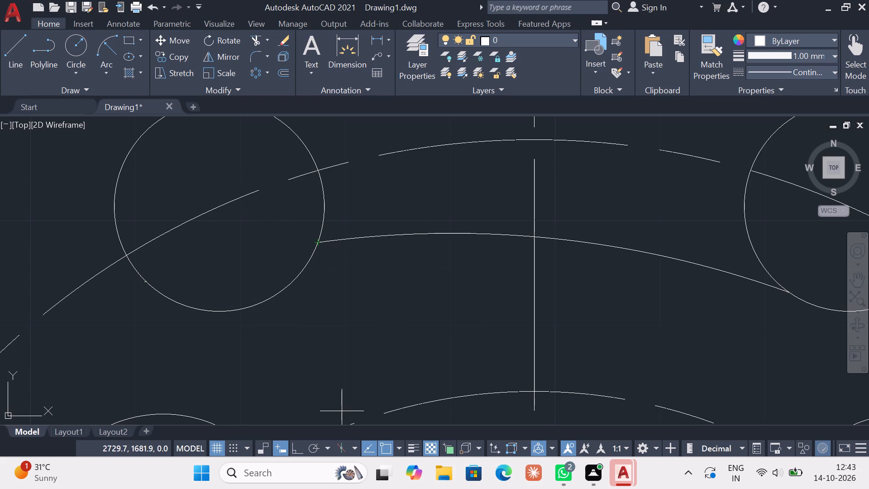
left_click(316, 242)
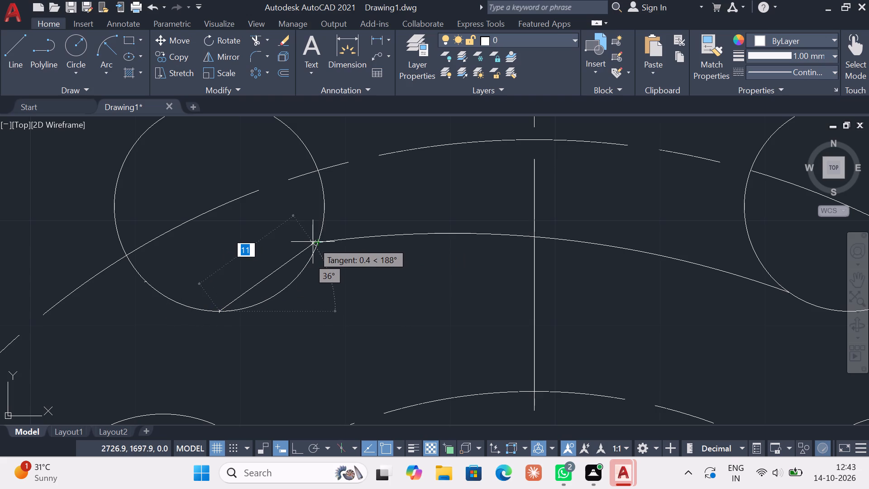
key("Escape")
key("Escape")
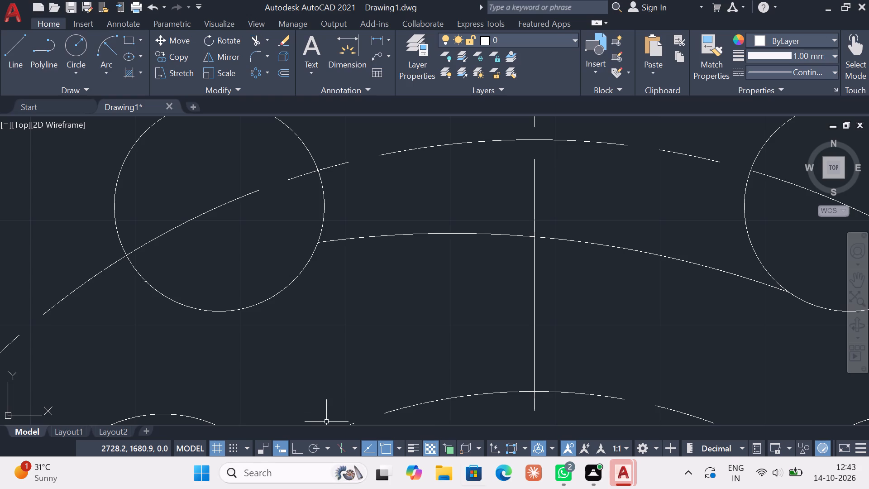
Enable all object snap modes in the drafting settings.
double_click(397, 451)
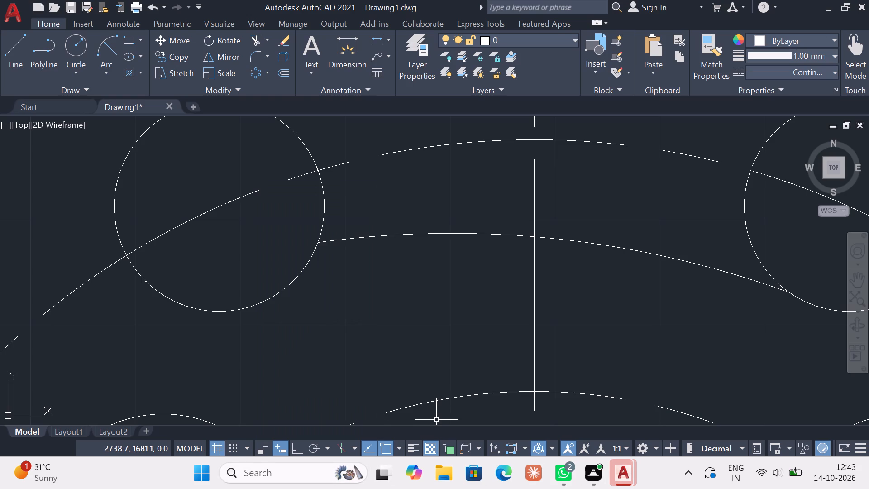
left_click(399, 448)
double_click(365, 428)
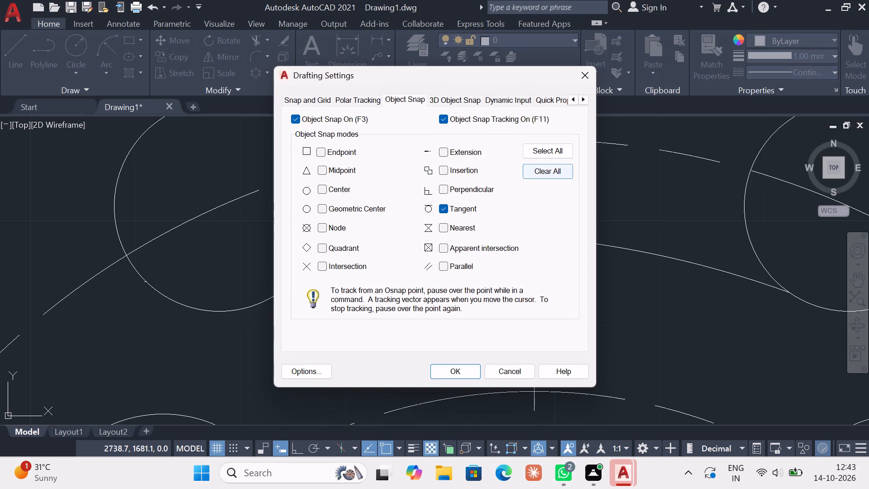
left_click(563, 152)
double_click(456, 374)
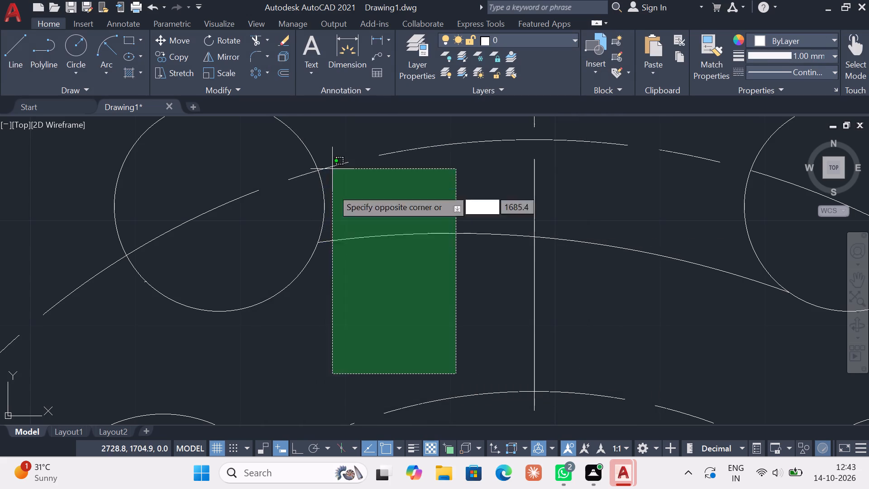
key("Escape")
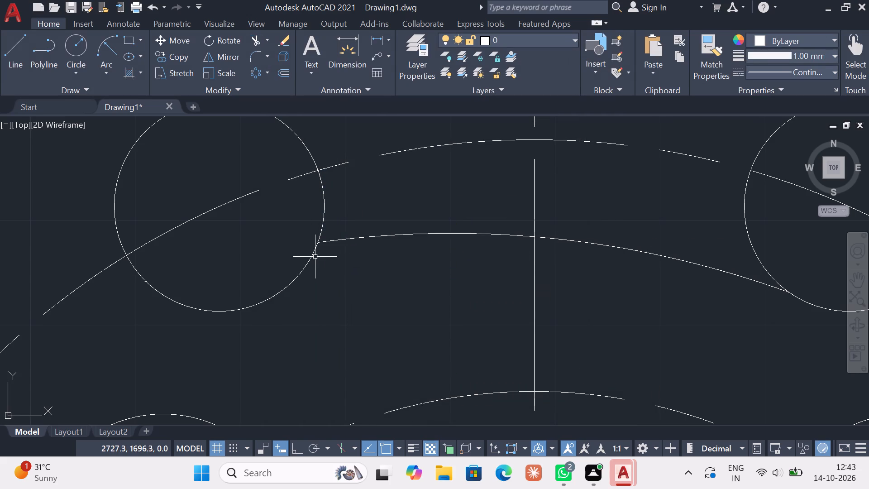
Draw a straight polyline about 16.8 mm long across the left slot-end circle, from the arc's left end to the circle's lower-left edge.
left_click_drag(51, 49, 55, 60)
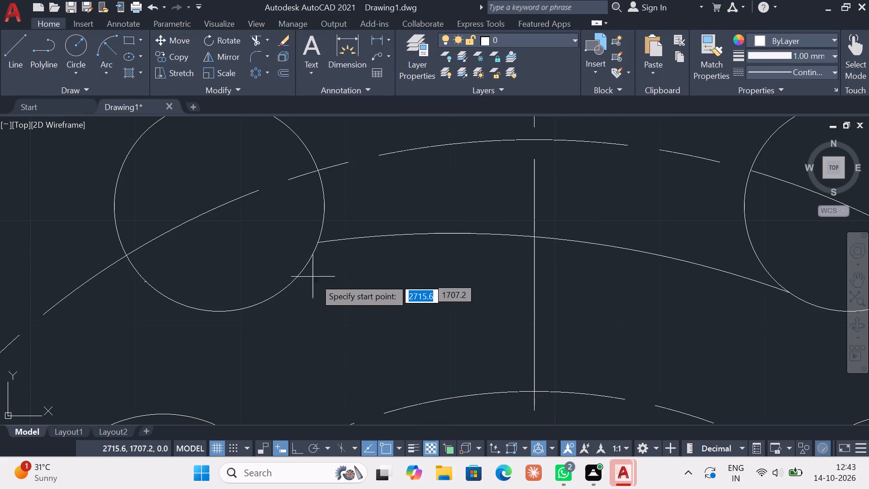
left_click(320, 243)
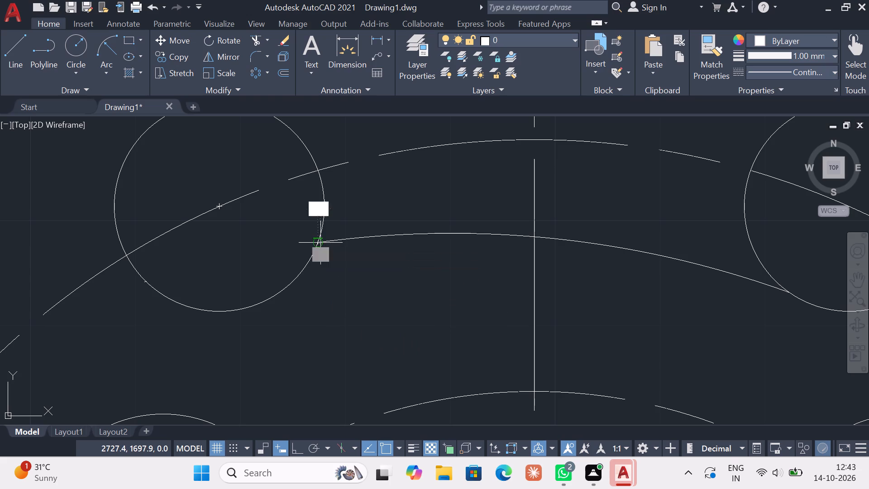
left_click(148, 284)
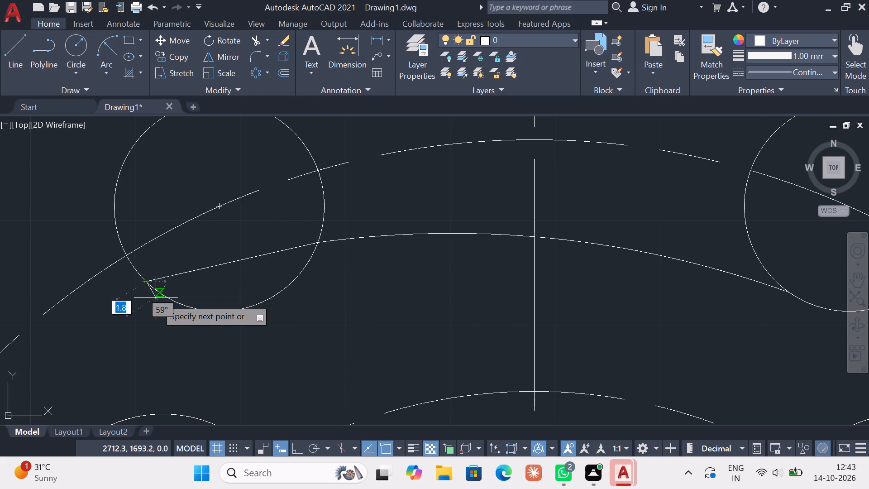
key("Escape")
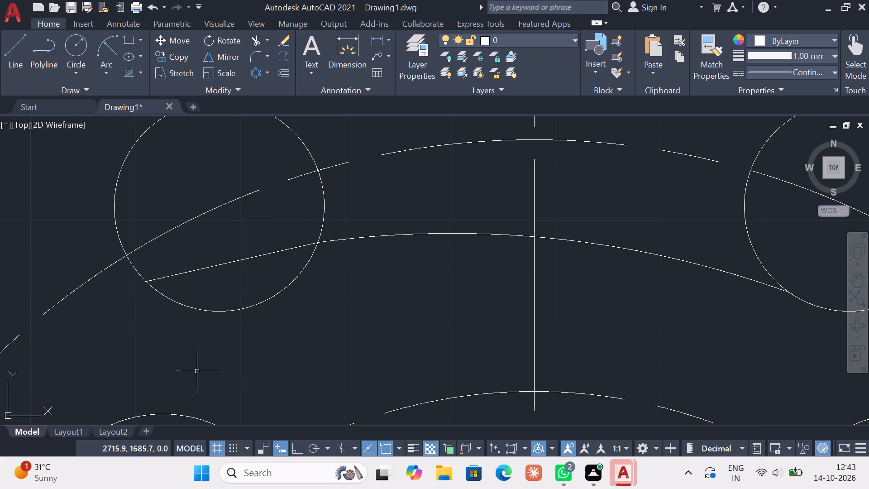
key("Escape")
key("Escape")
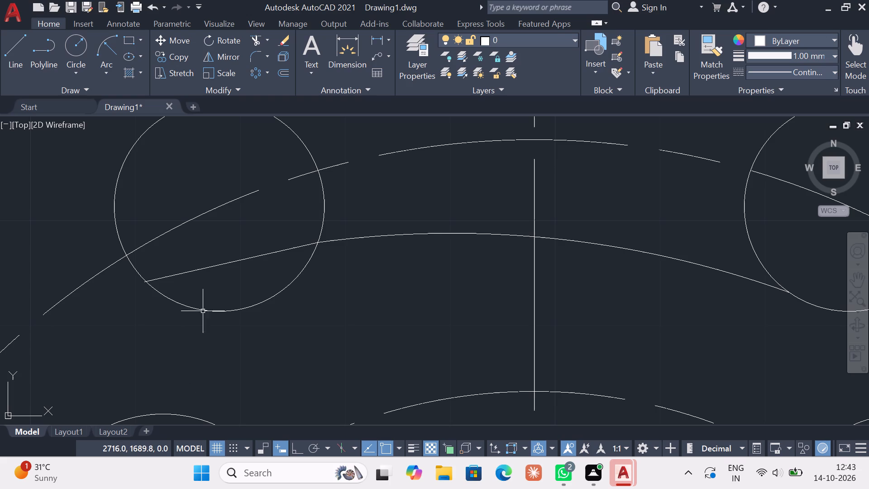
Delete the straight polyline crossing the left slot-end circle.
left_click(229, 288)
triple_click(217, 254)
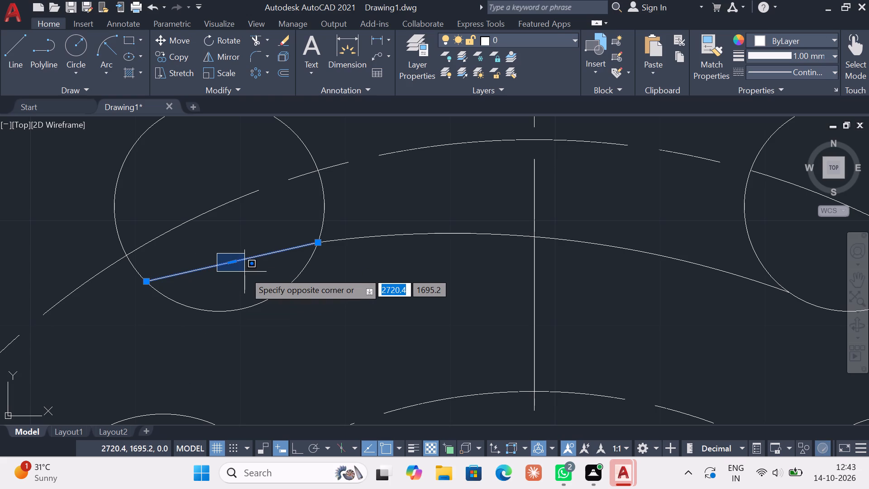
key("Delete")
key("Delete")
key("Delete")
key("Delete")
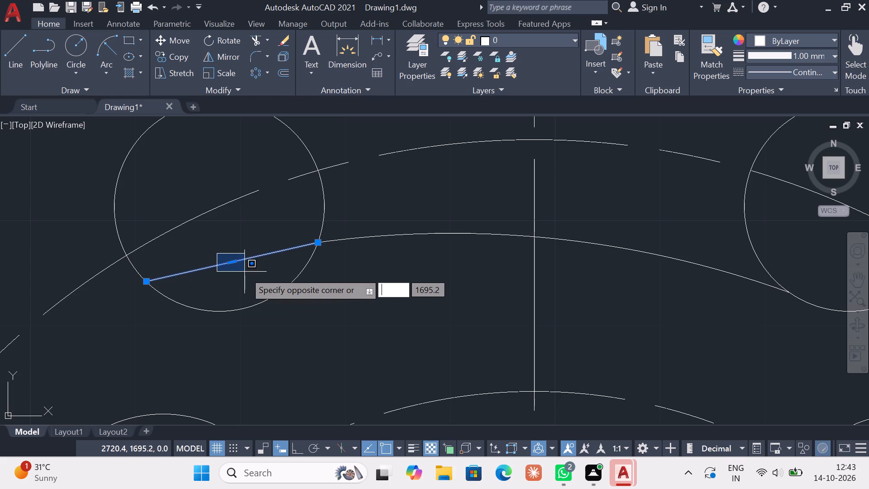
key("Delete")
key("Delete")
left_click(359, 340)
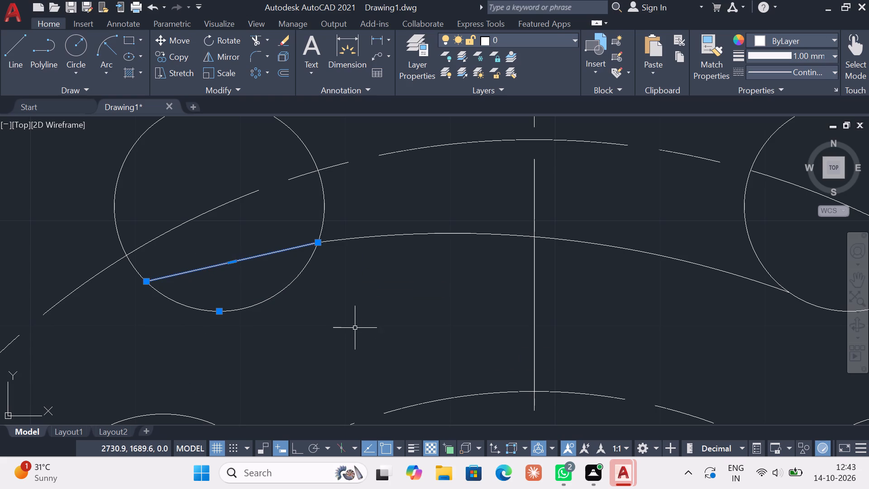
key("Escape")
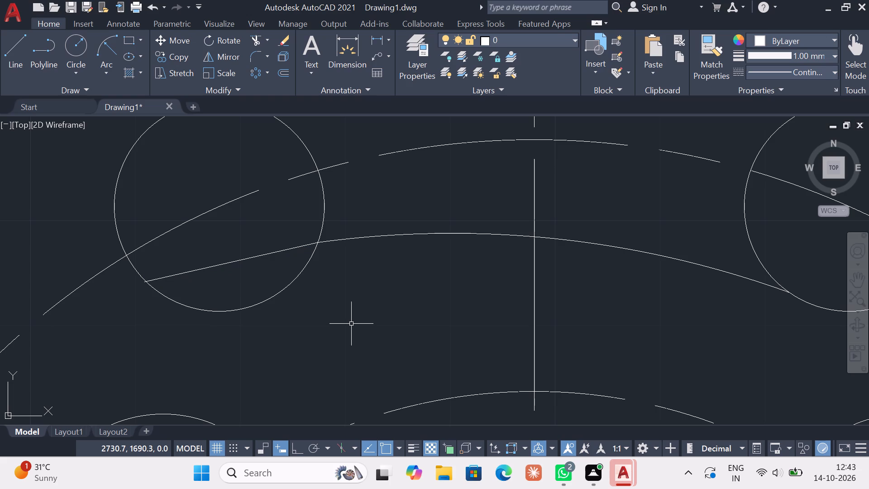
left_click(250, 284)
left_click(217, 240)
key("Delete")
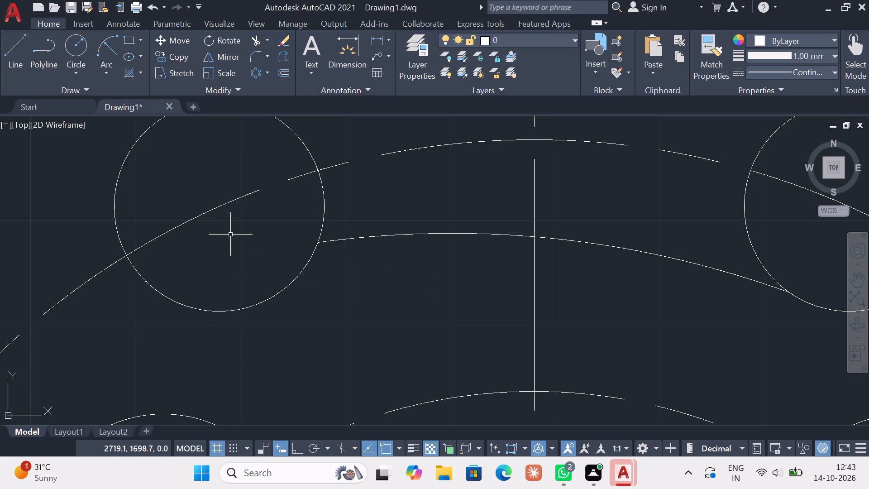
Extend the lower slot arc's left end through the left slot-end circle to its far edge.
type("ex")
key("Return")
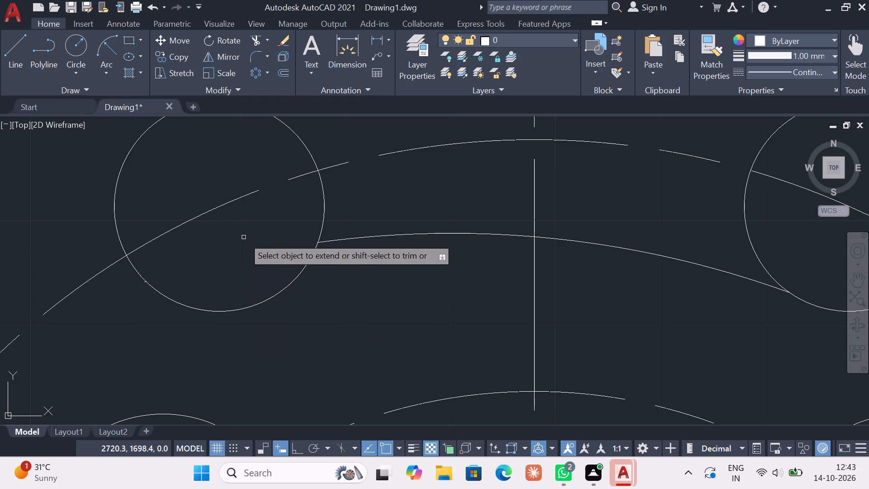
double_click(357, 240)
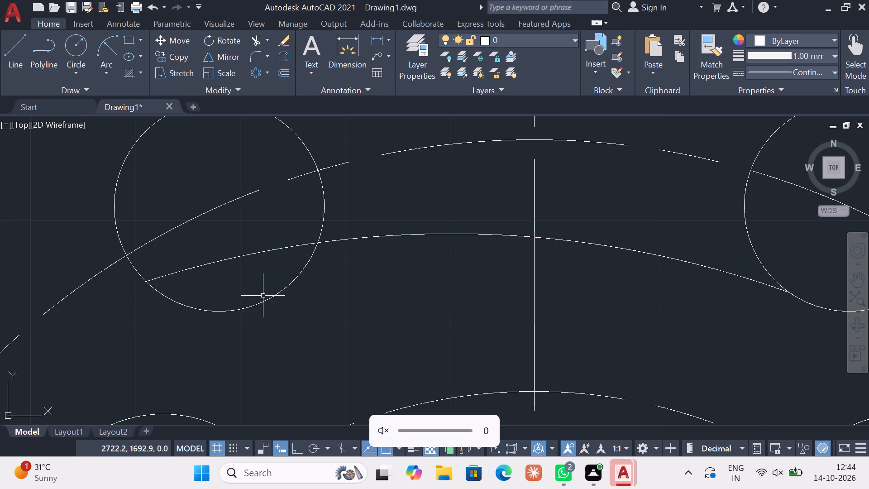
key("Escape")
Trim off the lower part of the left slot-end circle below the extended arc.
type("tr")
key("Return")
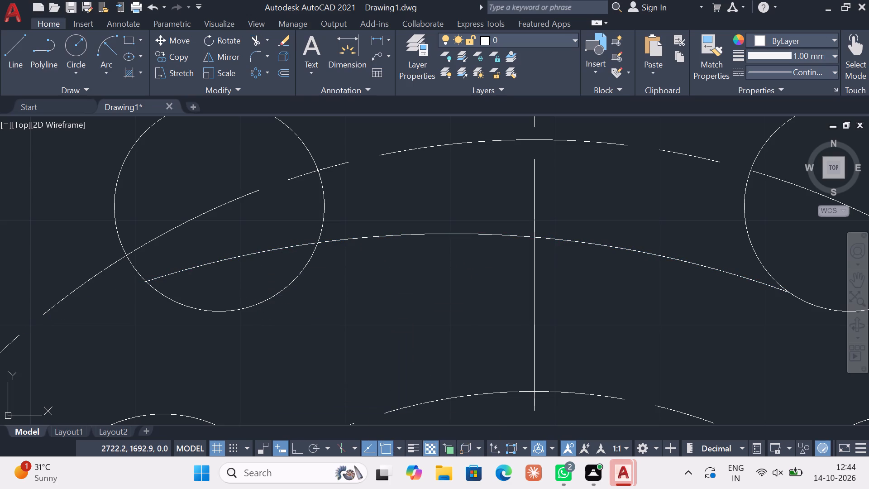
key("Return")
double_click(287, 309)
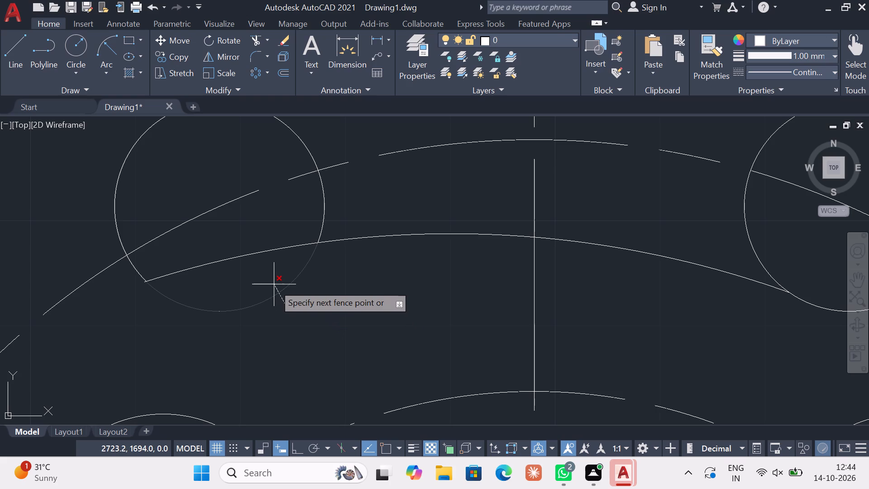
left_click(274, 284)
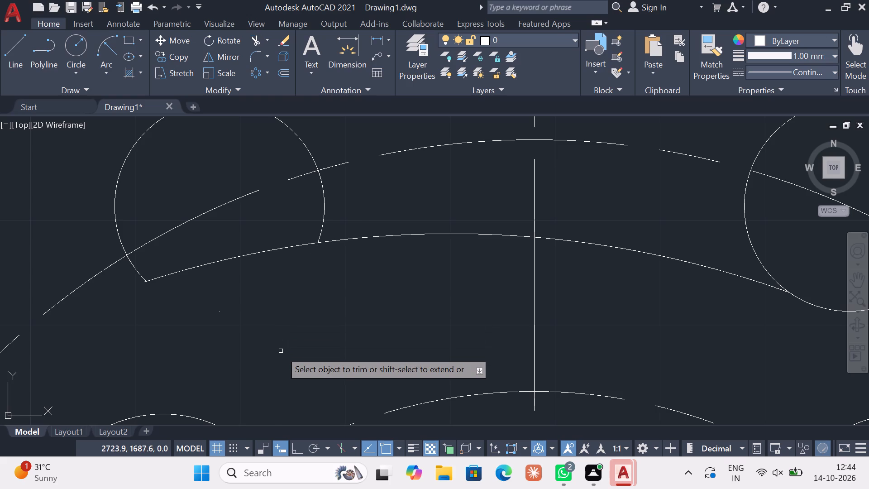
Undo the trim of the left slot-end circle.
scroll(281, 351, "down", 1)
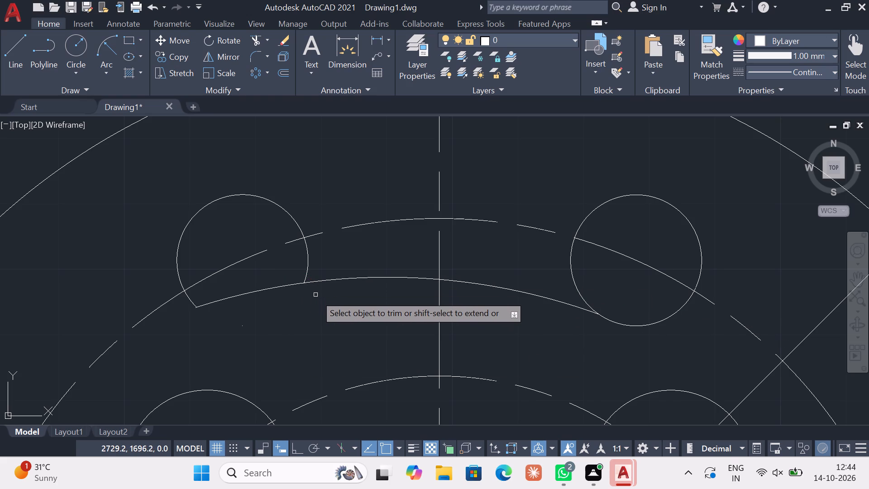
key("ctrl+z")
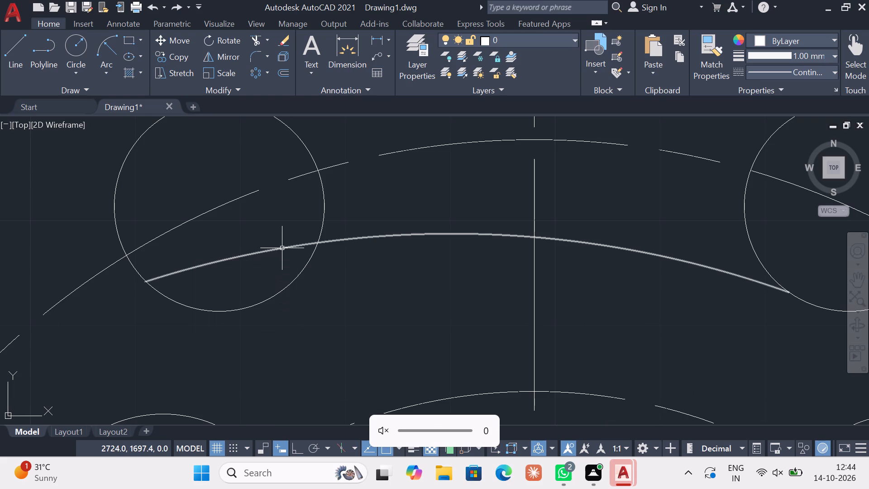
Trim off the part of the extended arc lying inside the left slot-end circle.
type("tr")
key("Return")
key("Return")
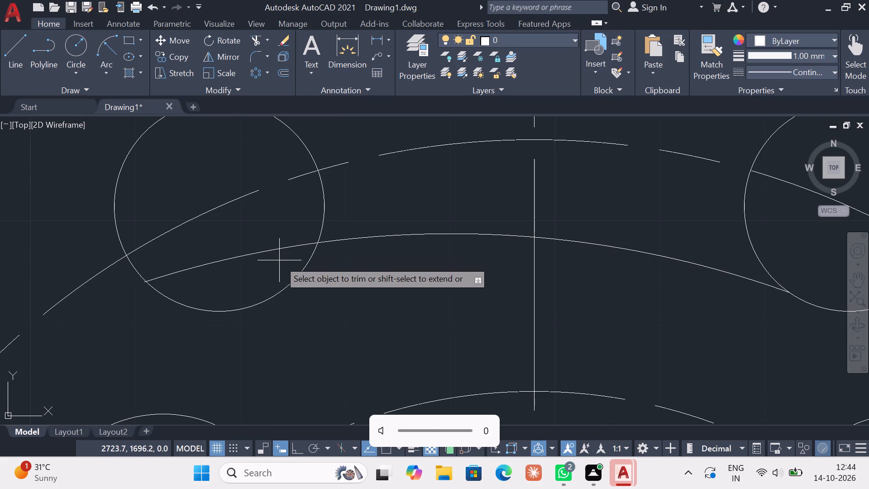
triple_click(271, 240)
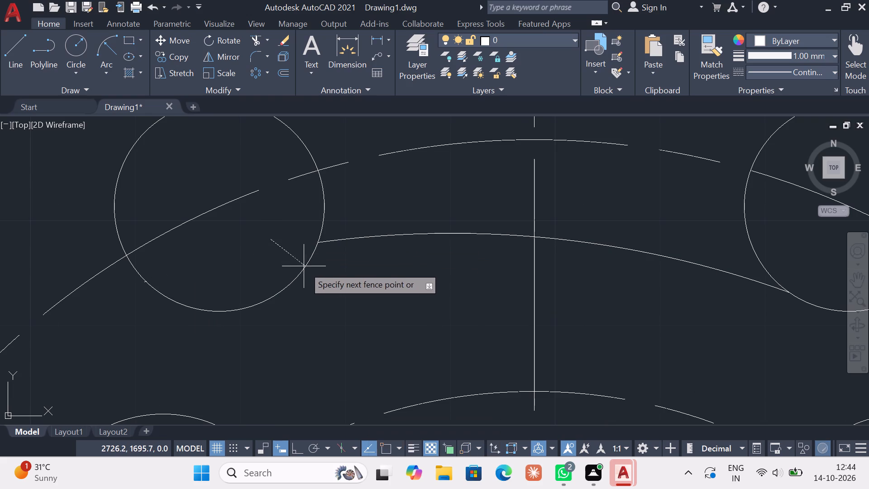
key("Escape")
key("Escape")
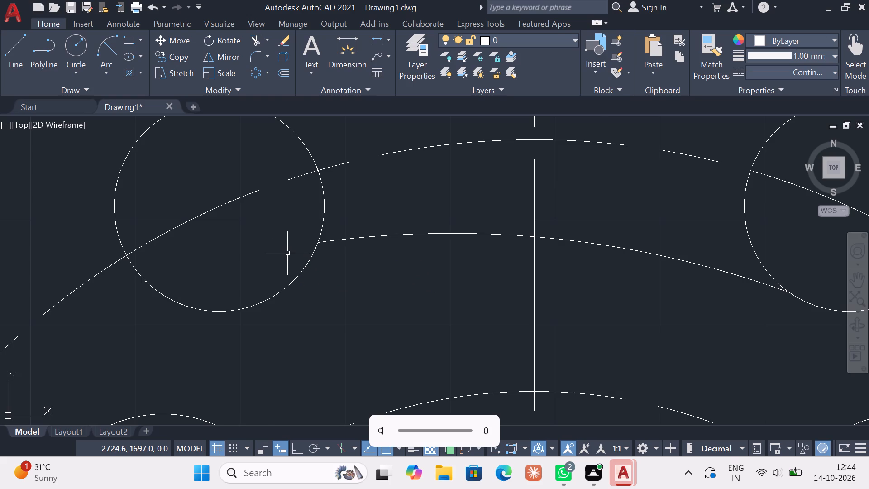
Copy the lower slot arc by its left endpoint to about 13.3 mm above, at about 95°, near the tops of the slot-end circles.
scroll(293, 271, "down", 2)
scroll(310, 245, "up", 2)
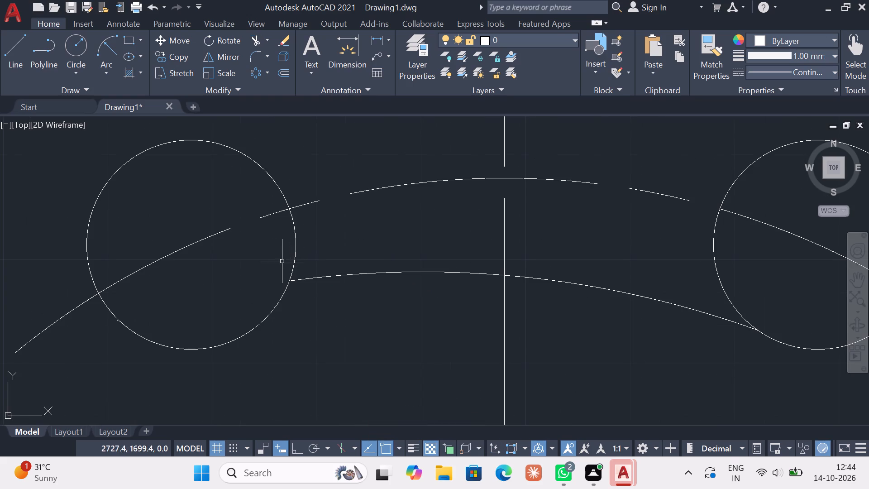
left_click(461, 269)
double_click(455, 283)
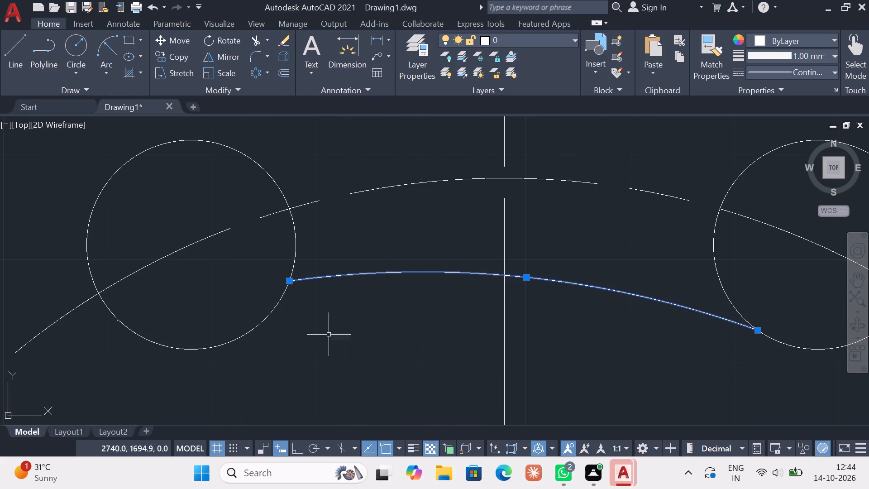
double_click(170, 52)
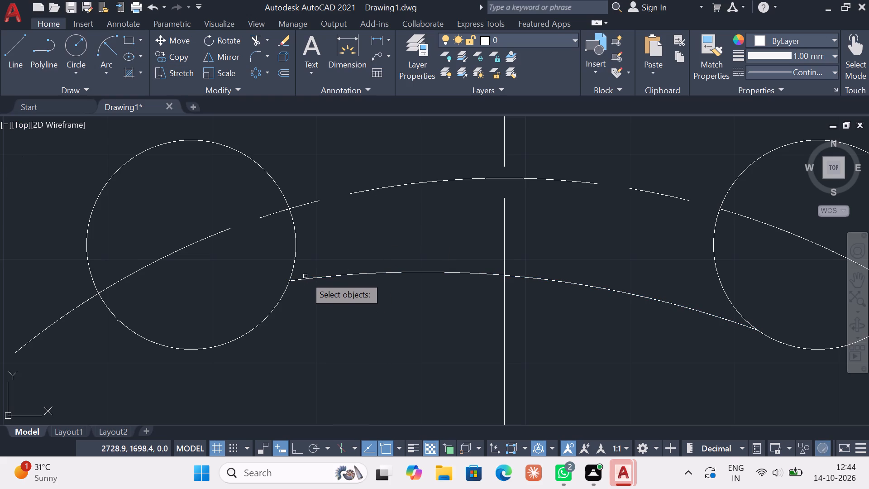
left_click(305, 276)
double_click(335, 295)
left_click_drag(358, 293, 341, 268)
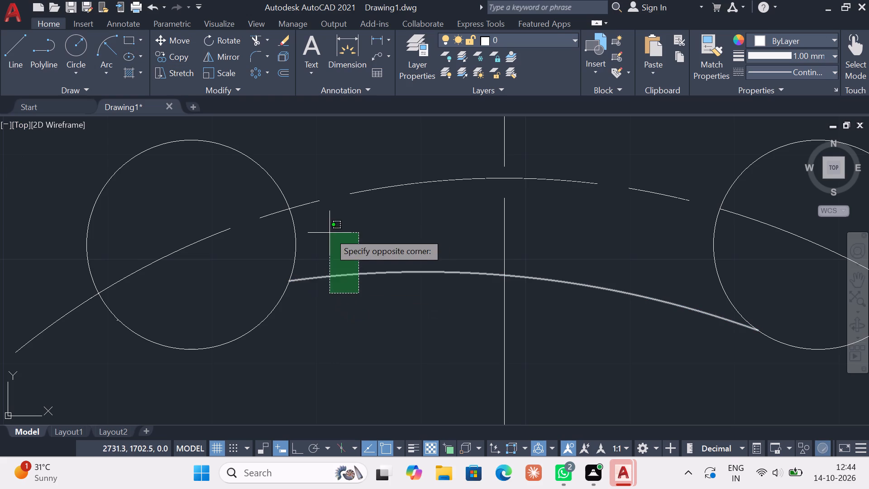
left_click(329, 233)
key("Return")
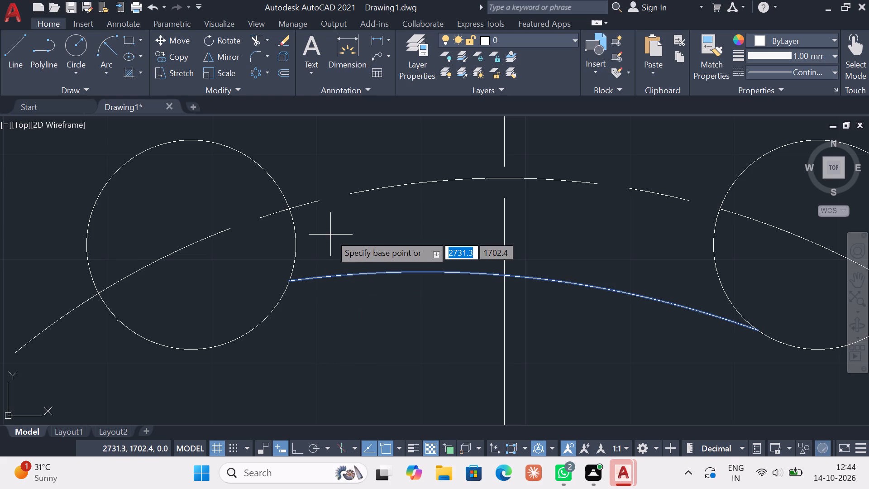
double_click(288, 285)
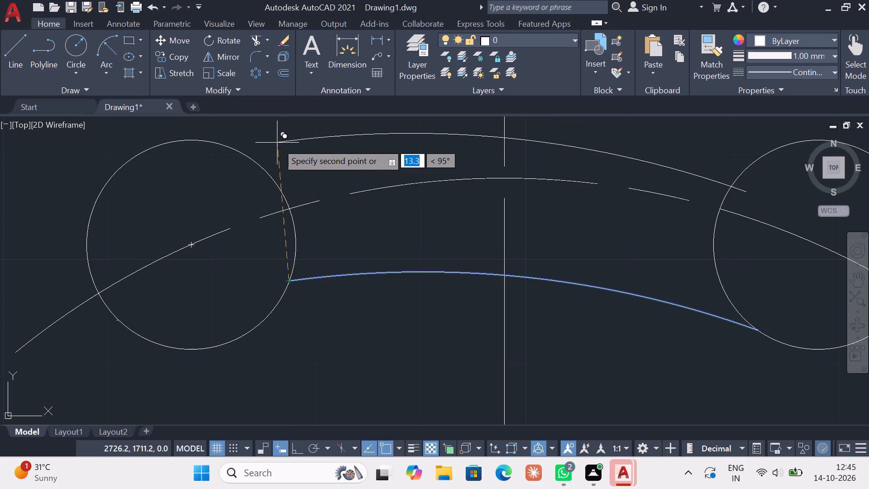
left_click(277, 143)
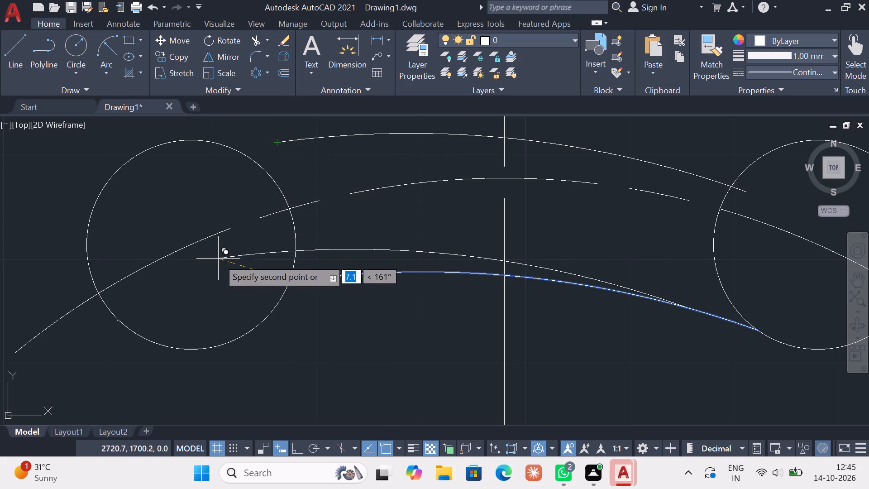
key("Escape")
key("Escape")
key("Escape")
key("Escape")
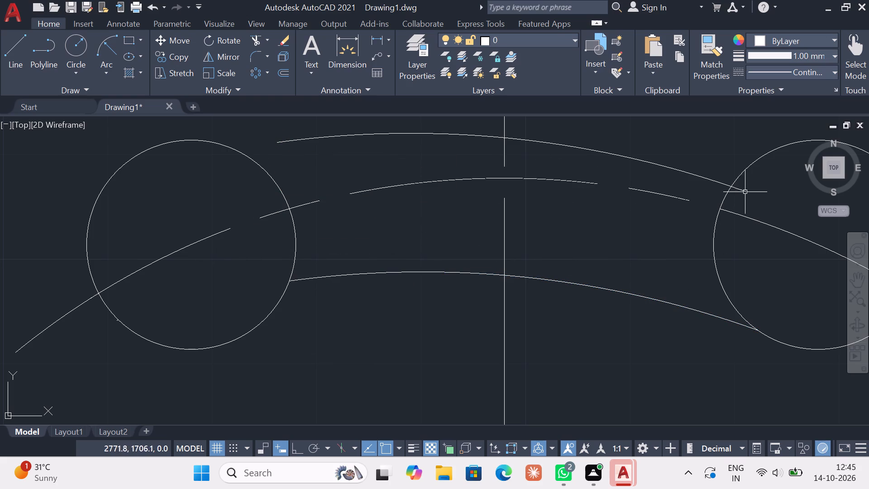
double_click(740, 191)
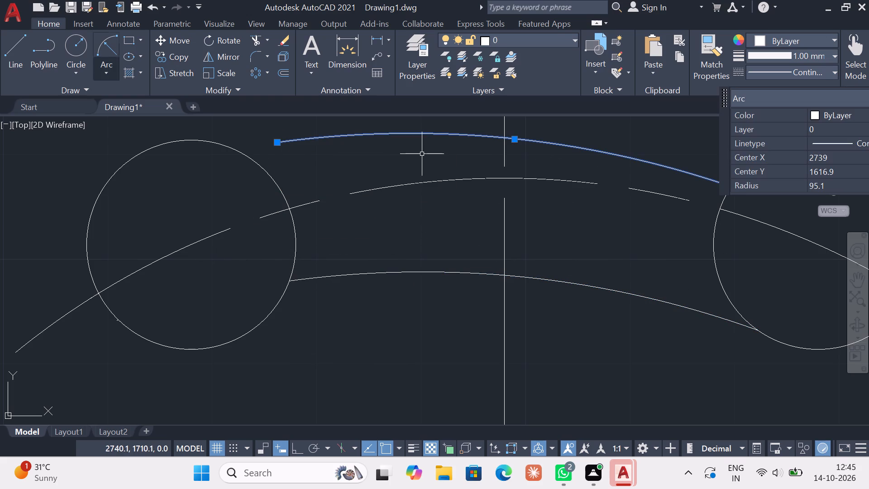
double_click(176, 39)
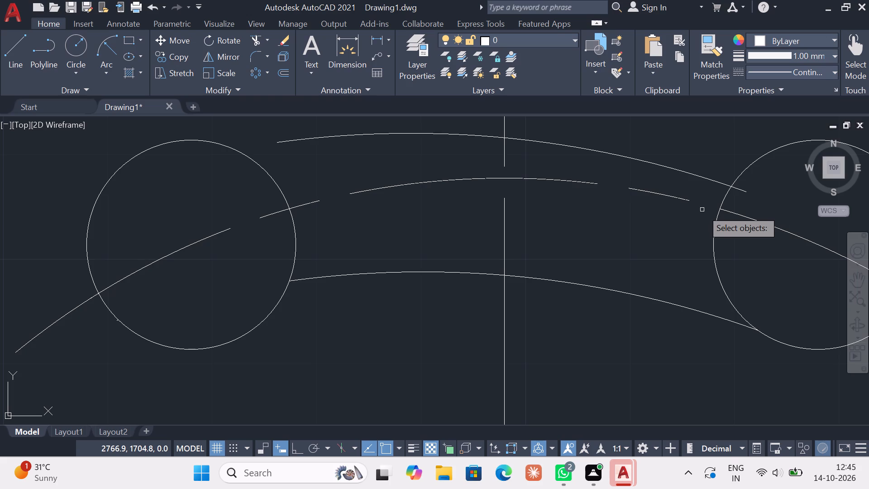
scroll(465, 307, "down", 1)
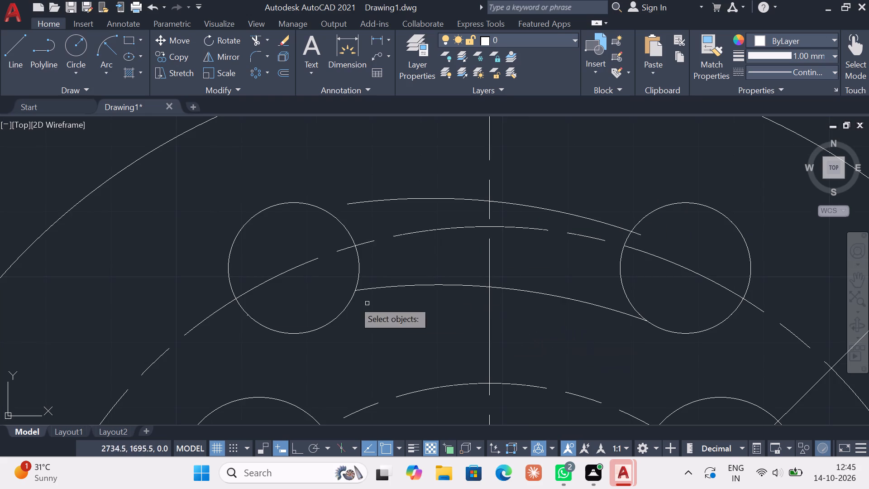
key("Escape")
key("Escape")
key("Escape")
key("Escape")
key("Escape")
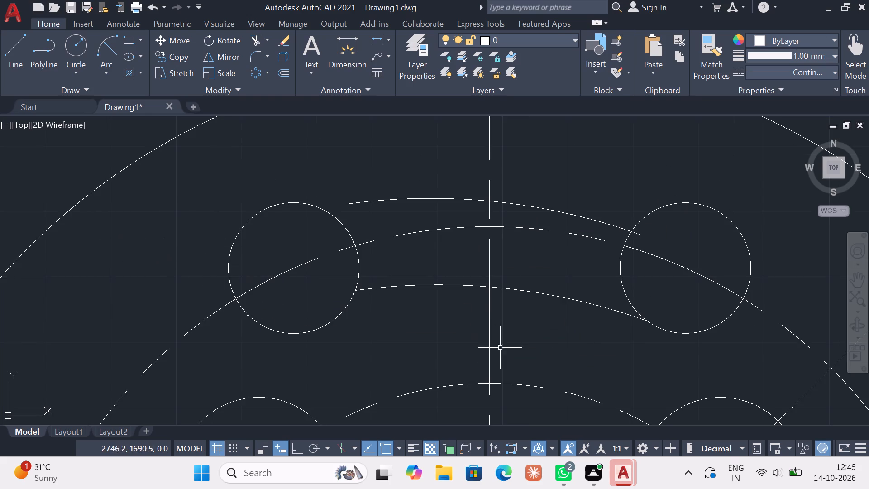
Delete the lower slot arc and its copy above, between the two slot-end circles.
left_click(567, 335)
left_click(550, 271)
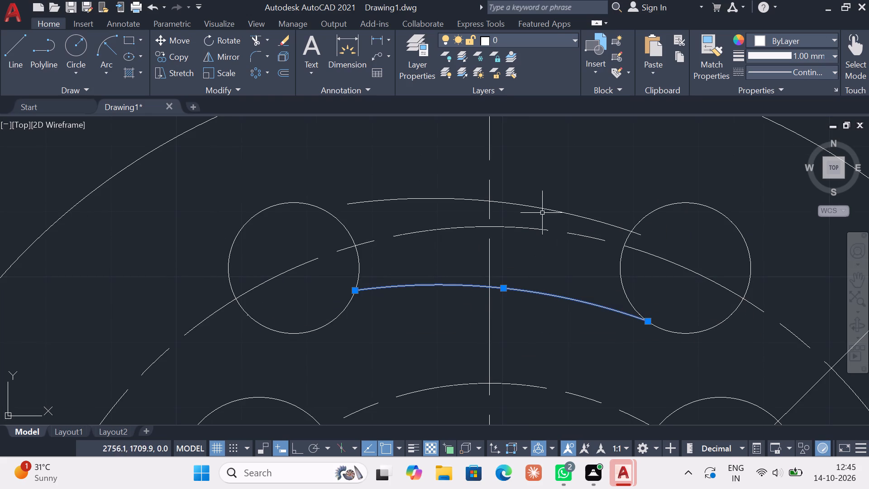
left_click(542, 213)
left_click(516, 183)
key("Delete")
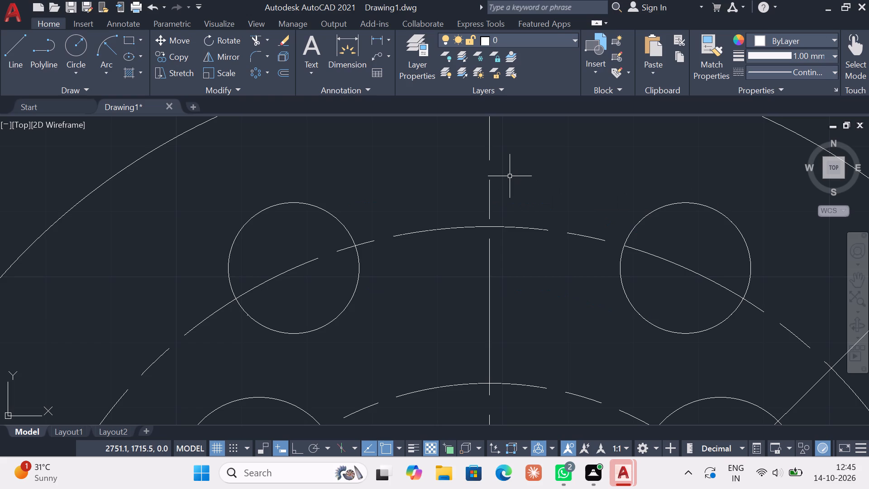
Turn off every running object snap mode except Tangent.
left_click(398, 446)
left_click(300, 181)
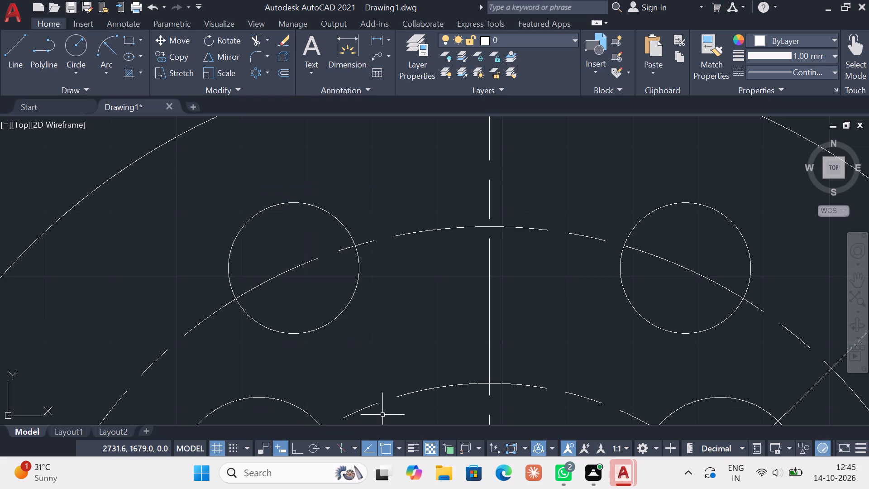
left_click(400, 449)
left_click(341, 418)
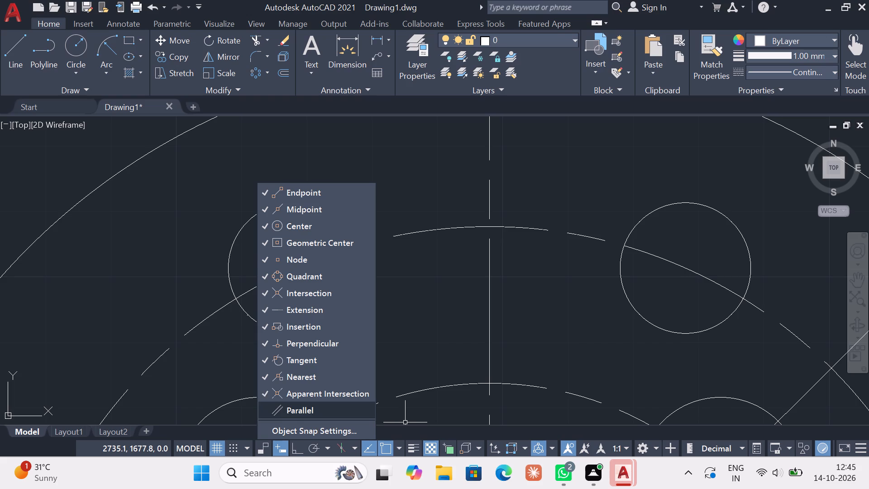
left_click(354, 396)
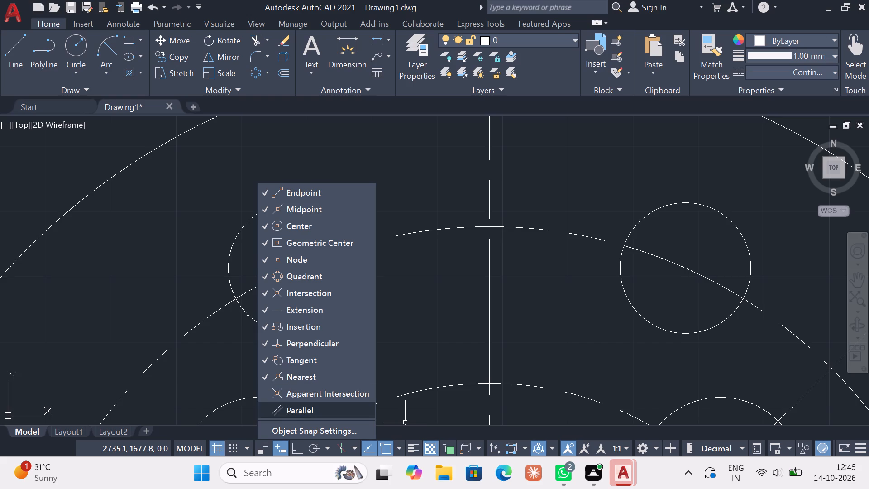
left_click(318, 412)
left_click(336, 396)
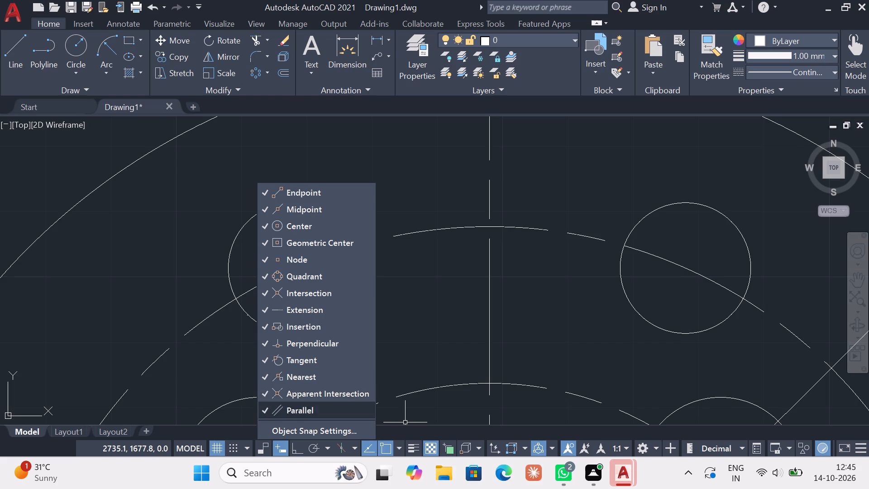
left_click(322, 407)
left_click(337, 394)
left_click(332, 379)
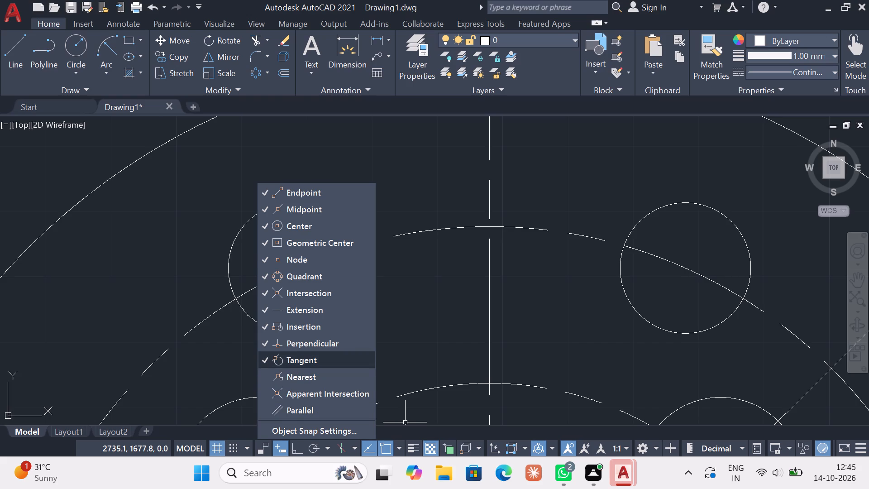
left_click(339, 348)
left_click(338, 329)
left_click(340, 314)
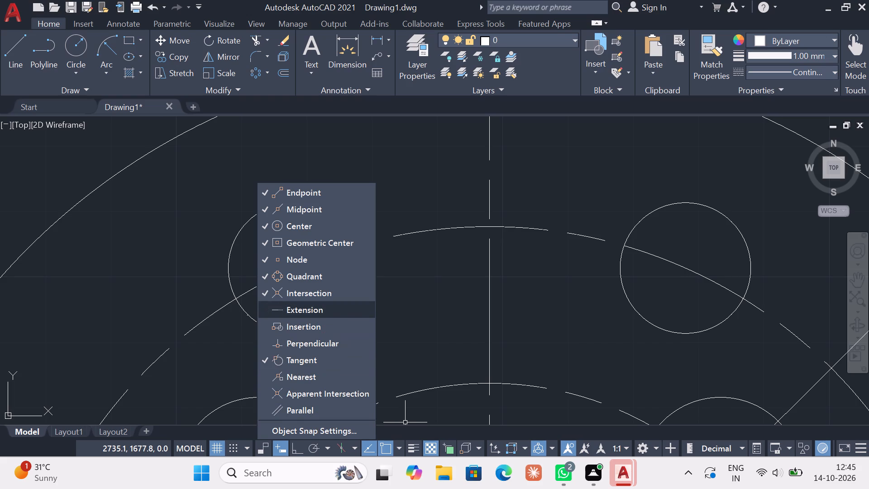
left_click(342, 297)
left_click(344, 279)
left_click(344, 260)
left_click(344, 249)
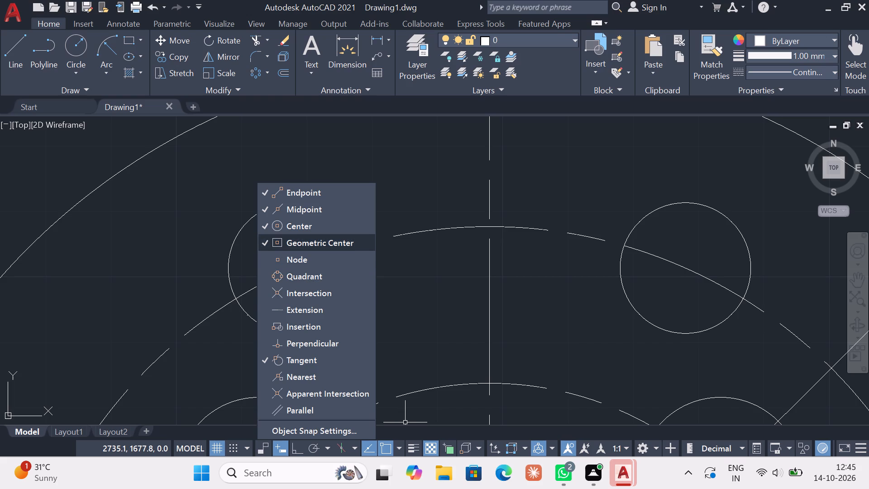
left_click(340, 225)
left_click(340, 213)
double_click(337, 189)
double_click(438, 188)
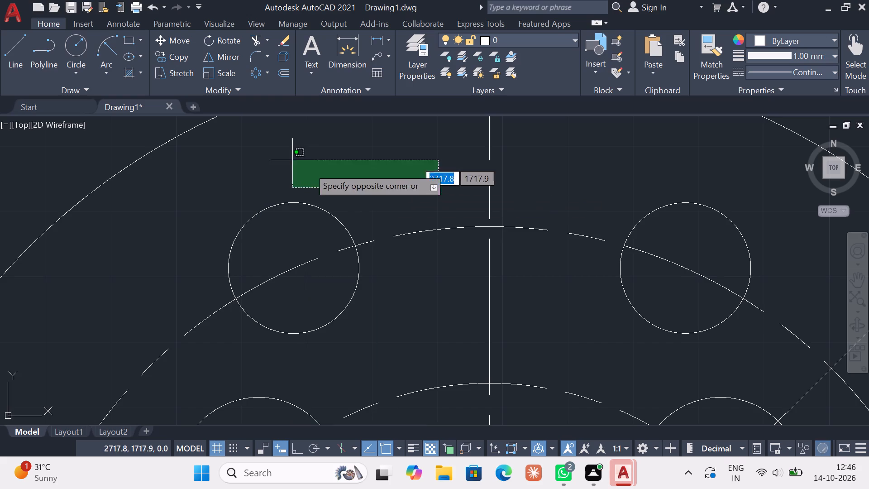
key("Escape")
left_click(401, 448)
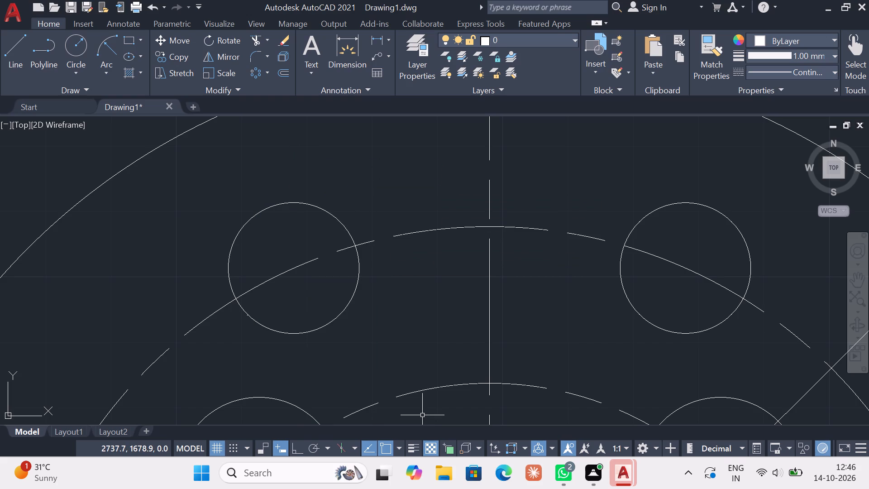
left_click(334, 195)
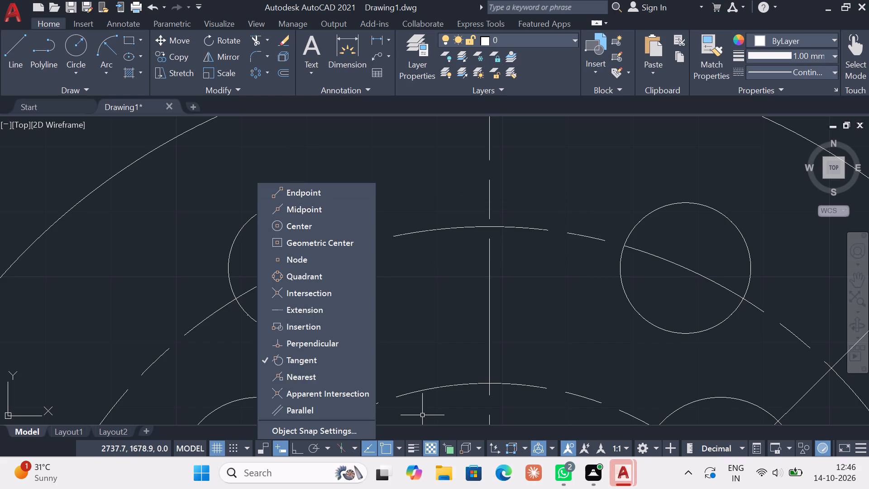
left_click(397, 166)
key("Escape")
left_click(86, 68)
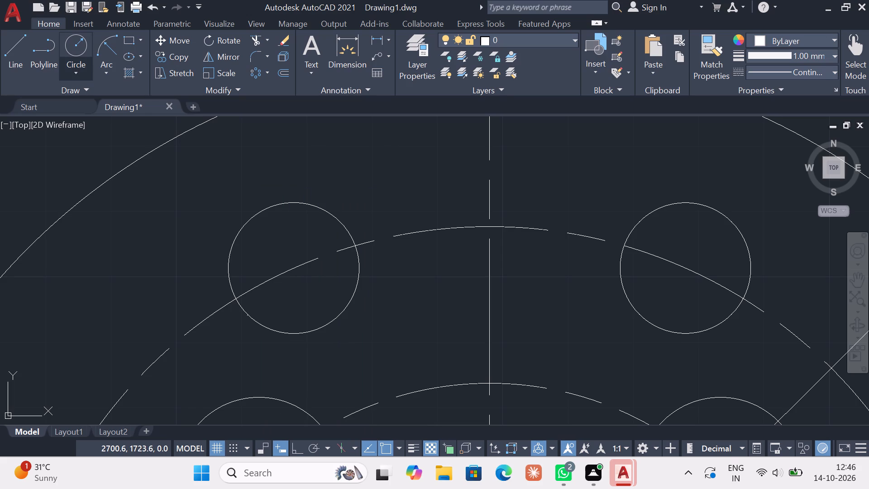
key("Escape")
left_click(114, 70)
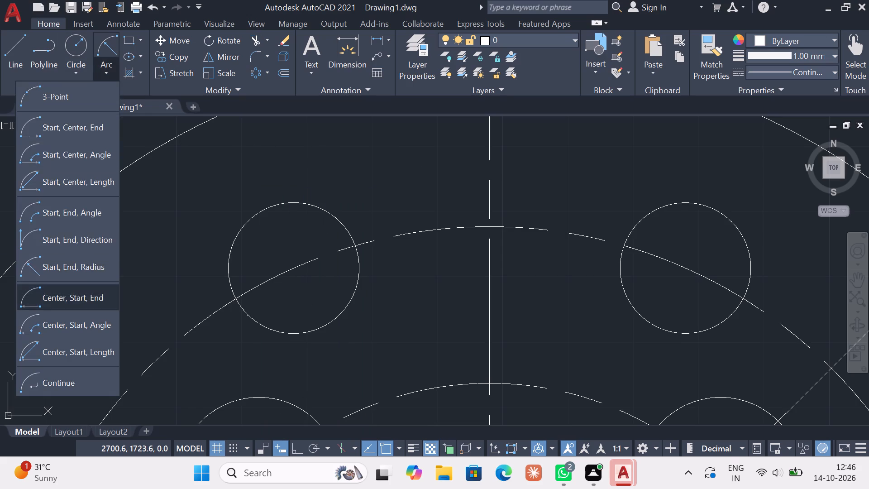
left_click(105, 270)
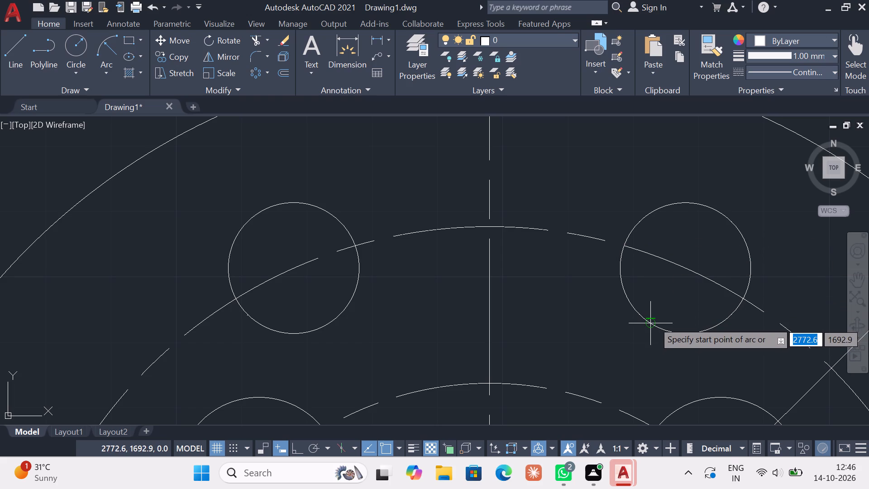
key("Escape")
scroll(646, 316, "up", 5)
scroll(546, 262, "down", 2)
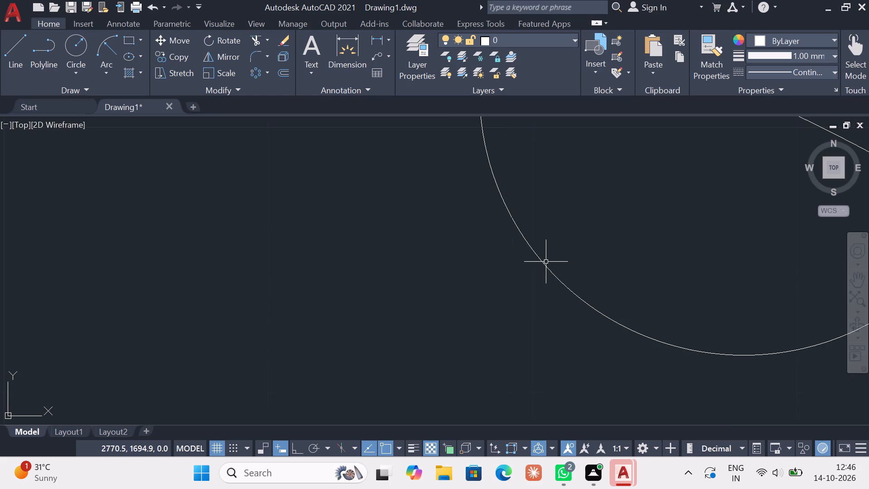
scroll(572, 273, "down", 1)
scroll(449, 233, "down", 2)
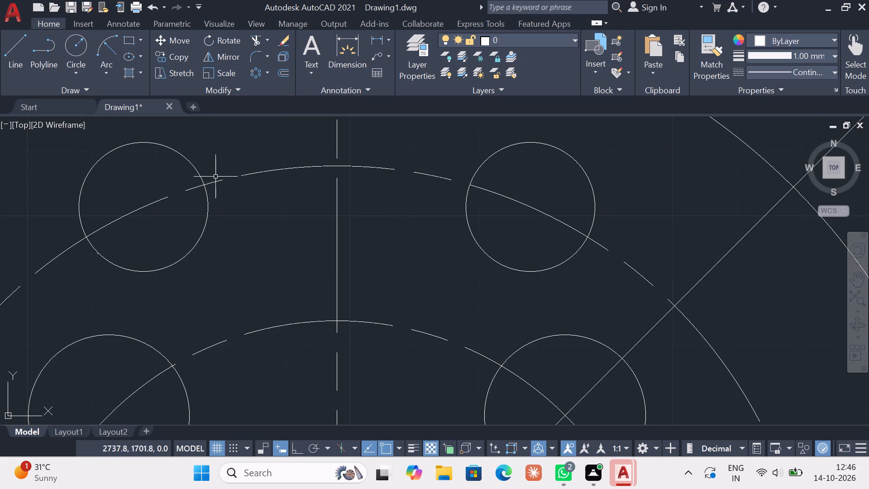
Draw a Start, End, Radius arc from the lower-left edge of the right slot-end circle to the bottom of the left one.
left_click(100, 76)
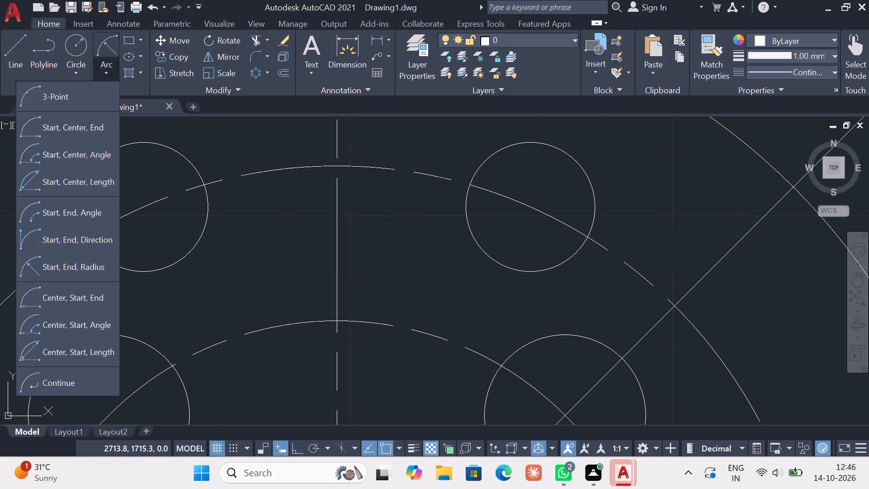
left_click(72, 260)
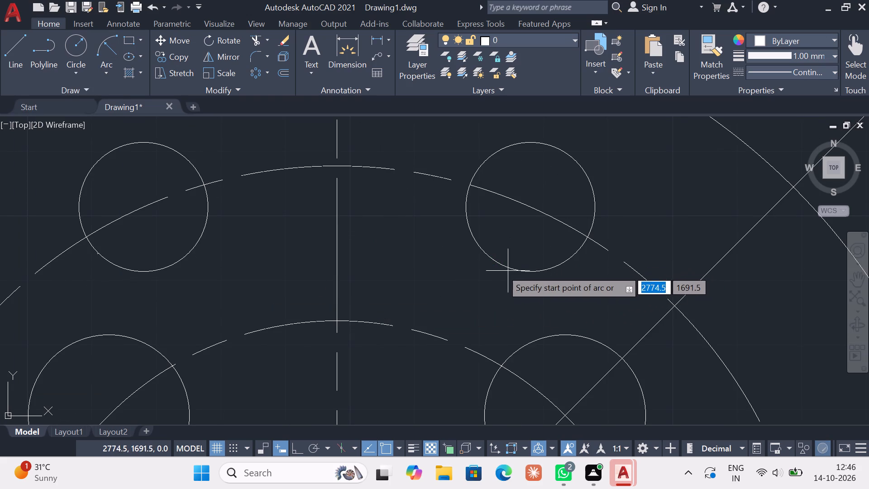
left_click(497, 263)
left_click_drag(497, 263, 492, 263)
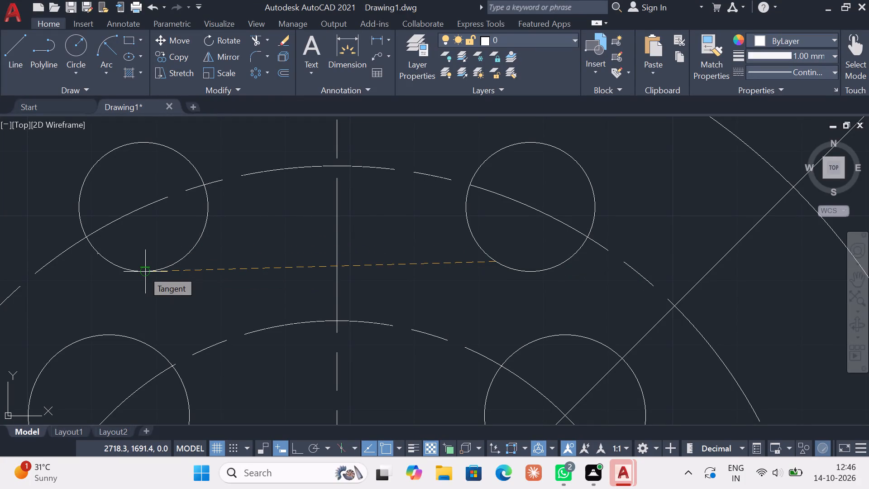
left_click(142, 269)
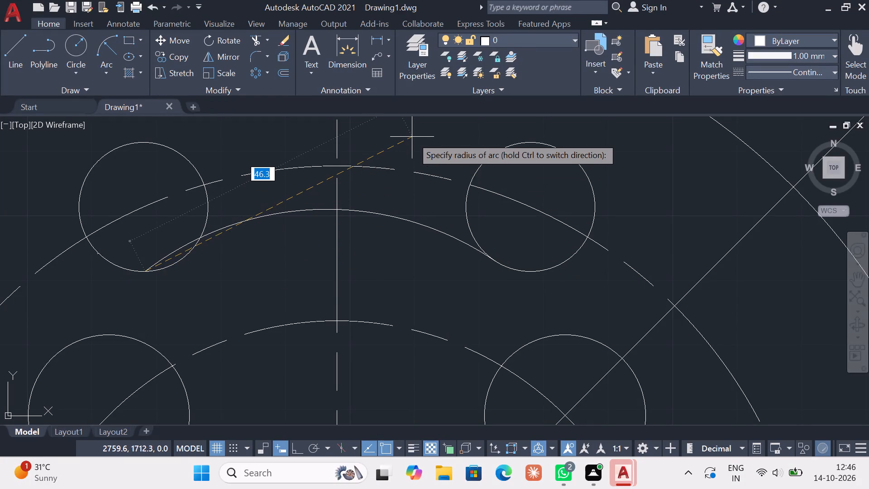
key("0")
key("Return")
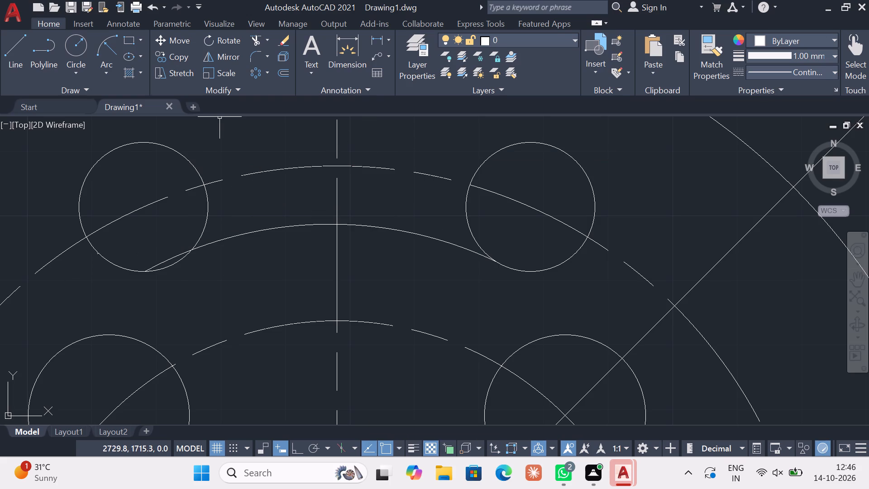
Trim the new arc inside the left slot-end circle, plus that circle's right side between the arc and the dashed centreline.
left_click(258, 38)
scroll(160, 248, "up", 2)
left_click(176, 277)
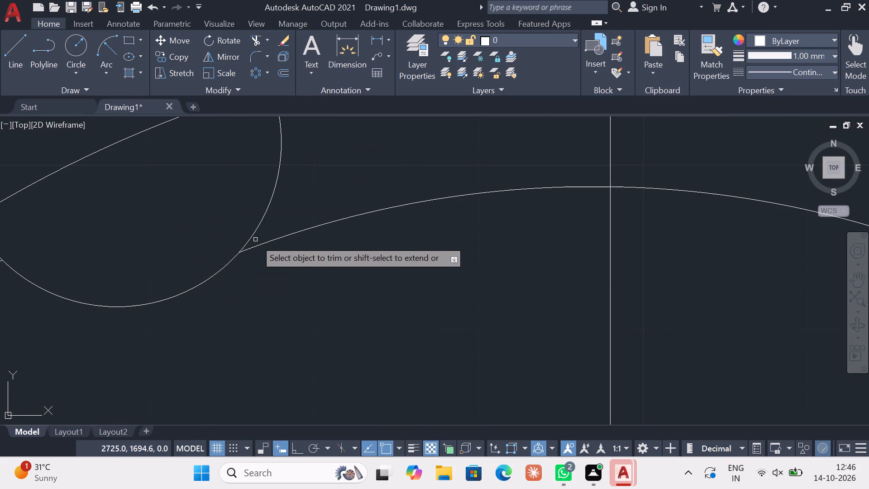
scroll(263, 236, "down", 2)
left_click(267, 211)
scroll(258, 248, "up", 2)
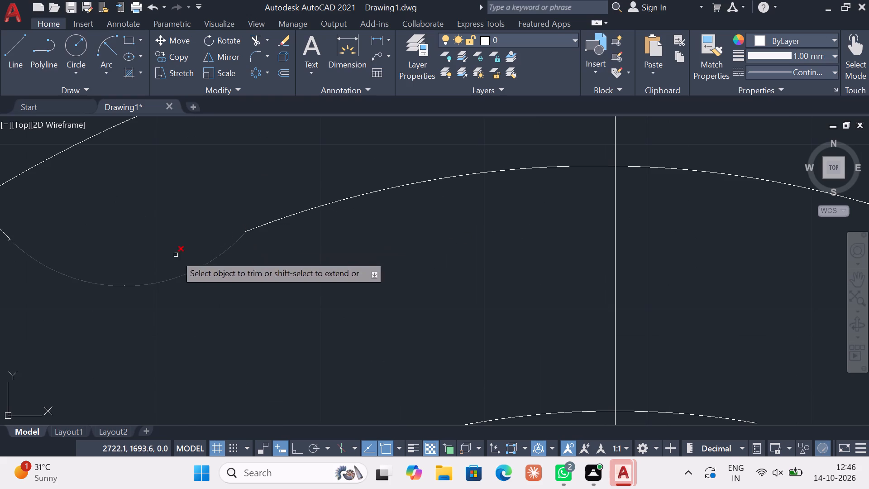
key("Escape")
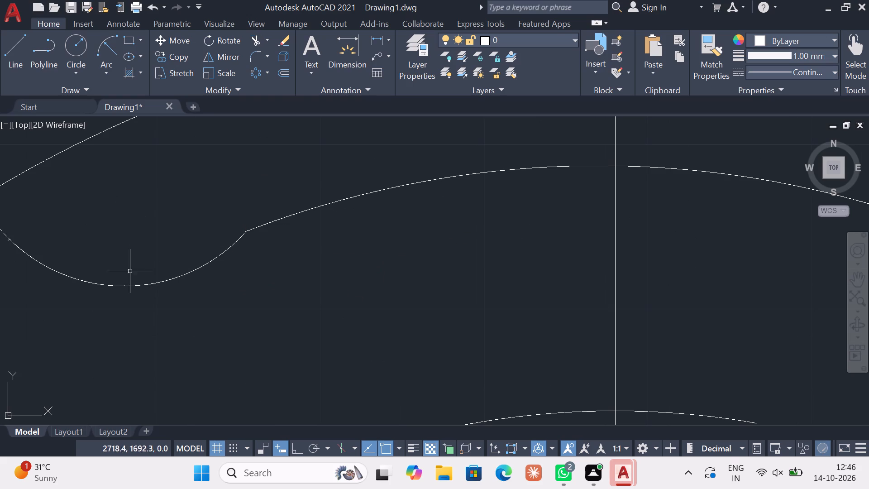
Delete the two stray points on the lower edge of the left slot-end circle.
left_click(88, 229)
left_click_drag(145, 307, 152, 310)
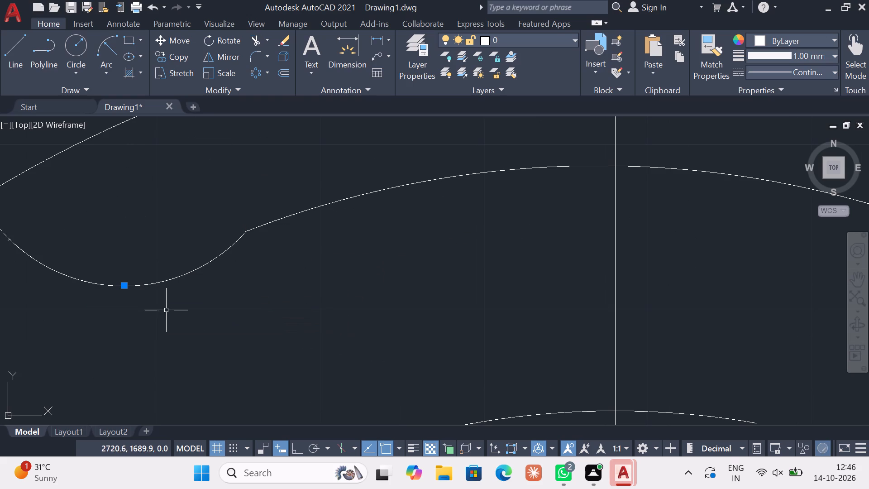
key("Delete")
scroll(75, 292, "down", 1)
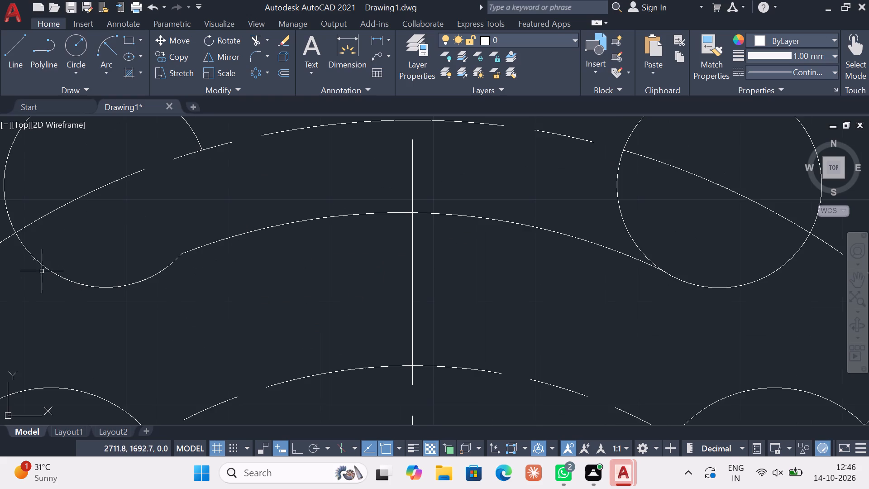
left_click(3, 245)
left_click(51, 266)
key("Delete")
key("Escape")
key("Escape")
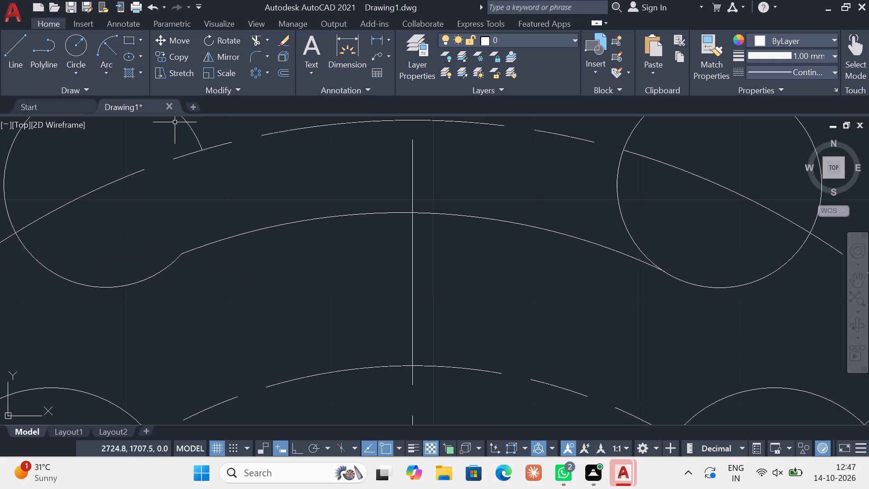
Extend the left end of the lower slot arc to the bottom of the left slot-end circle.
type("ex")
key("Return")
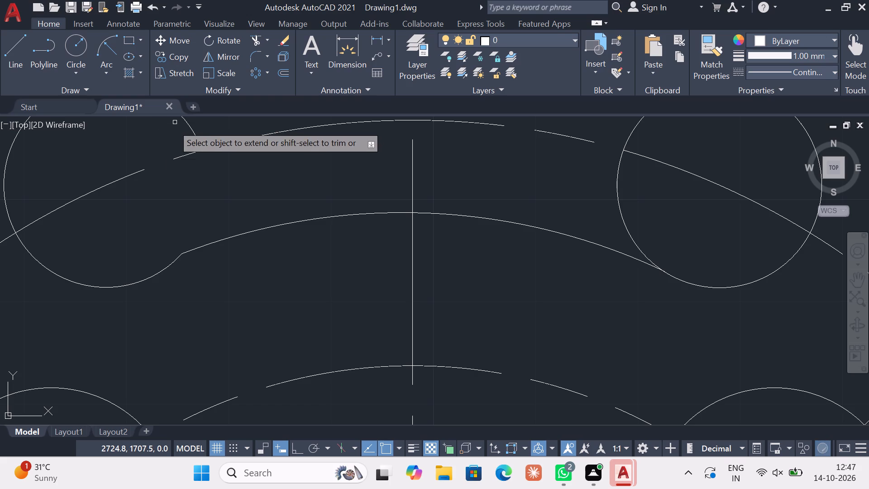
left_click(240, 234)
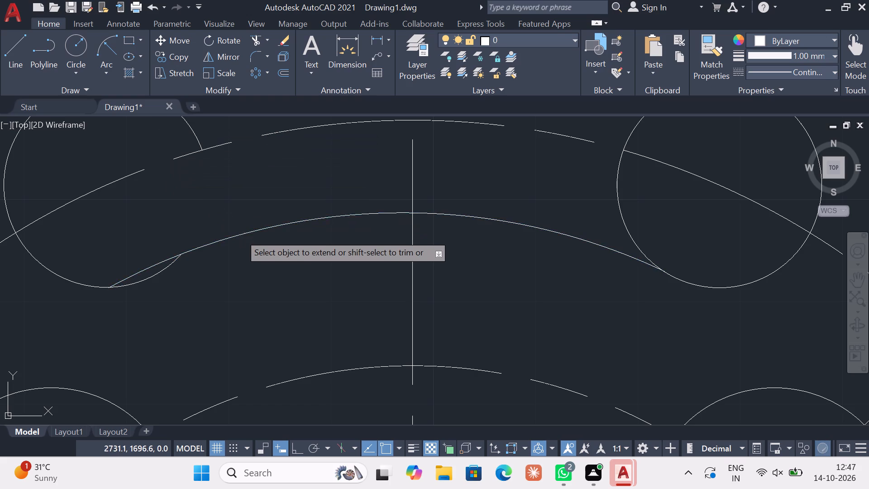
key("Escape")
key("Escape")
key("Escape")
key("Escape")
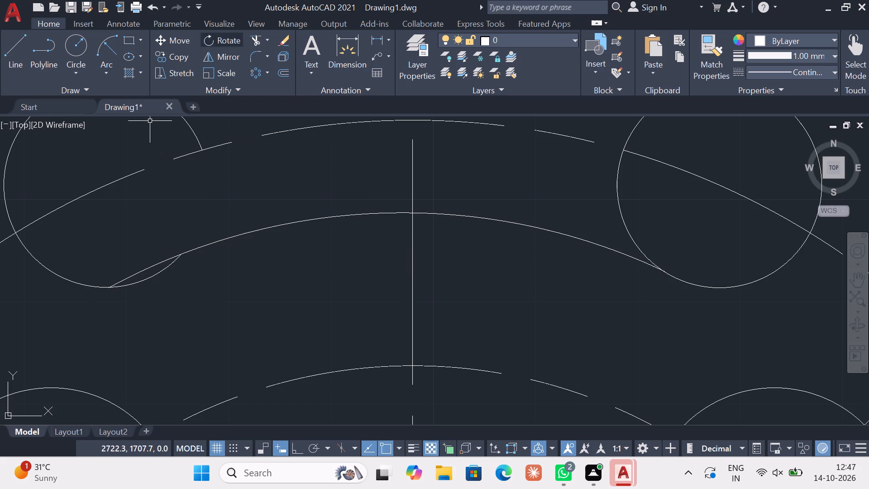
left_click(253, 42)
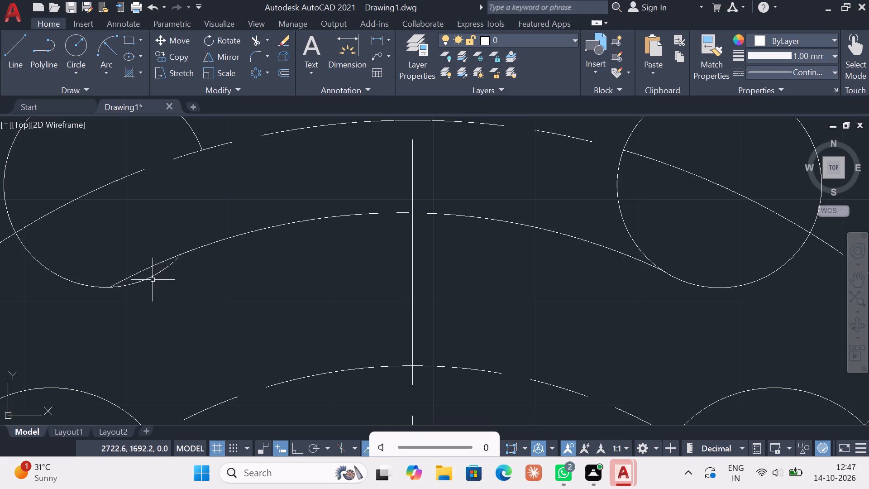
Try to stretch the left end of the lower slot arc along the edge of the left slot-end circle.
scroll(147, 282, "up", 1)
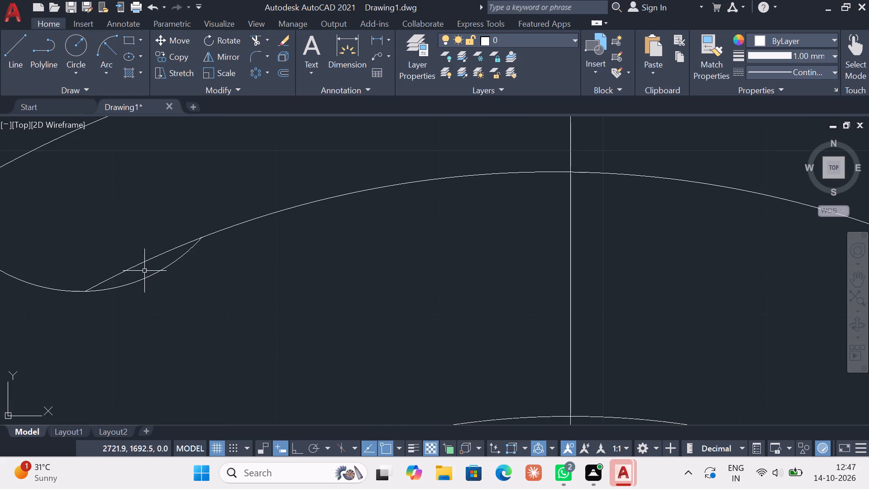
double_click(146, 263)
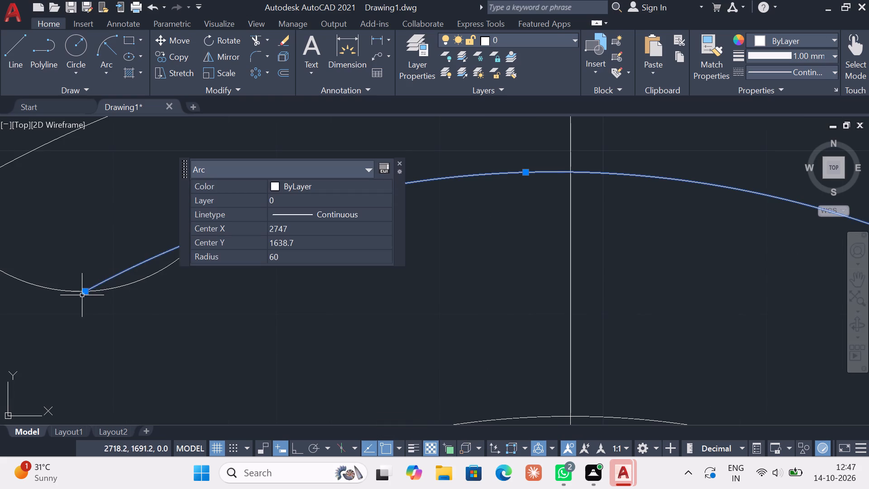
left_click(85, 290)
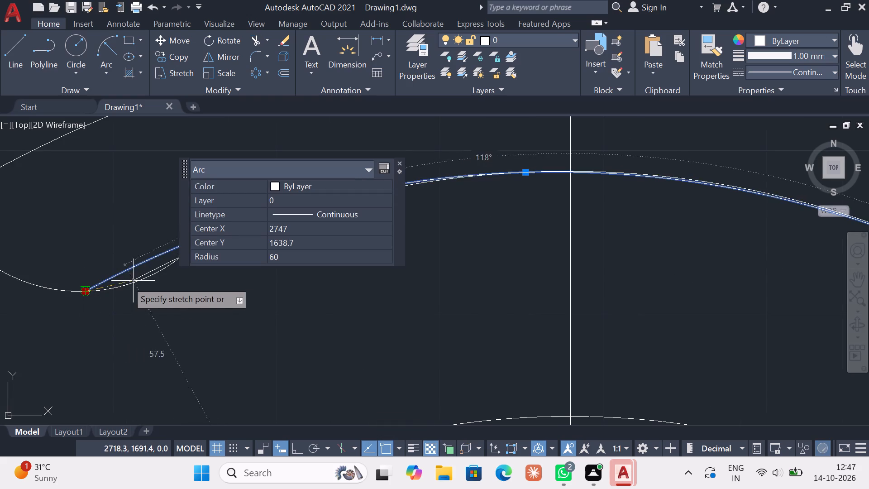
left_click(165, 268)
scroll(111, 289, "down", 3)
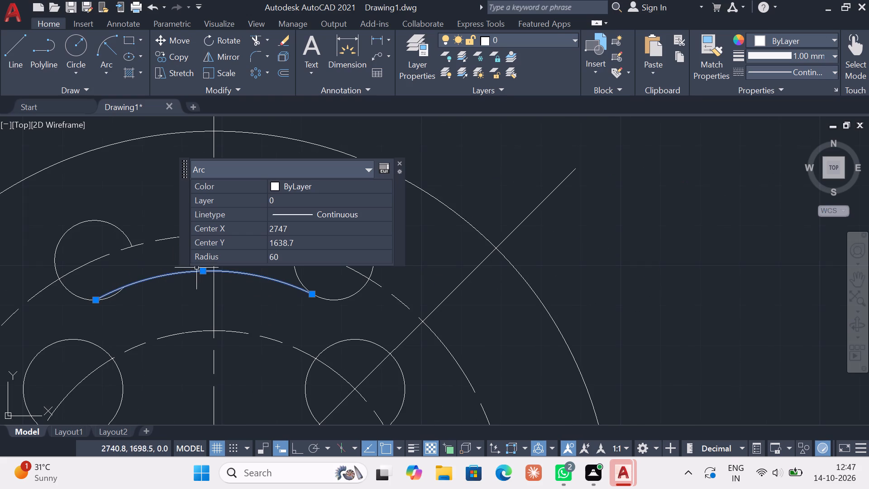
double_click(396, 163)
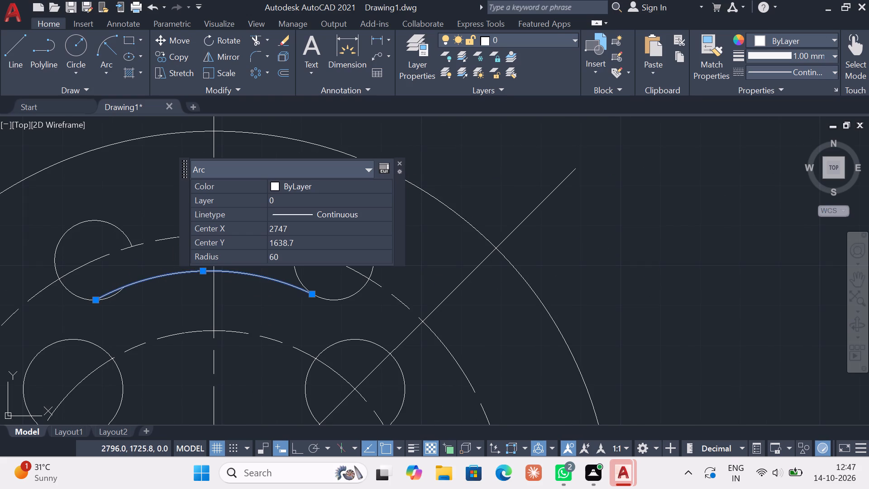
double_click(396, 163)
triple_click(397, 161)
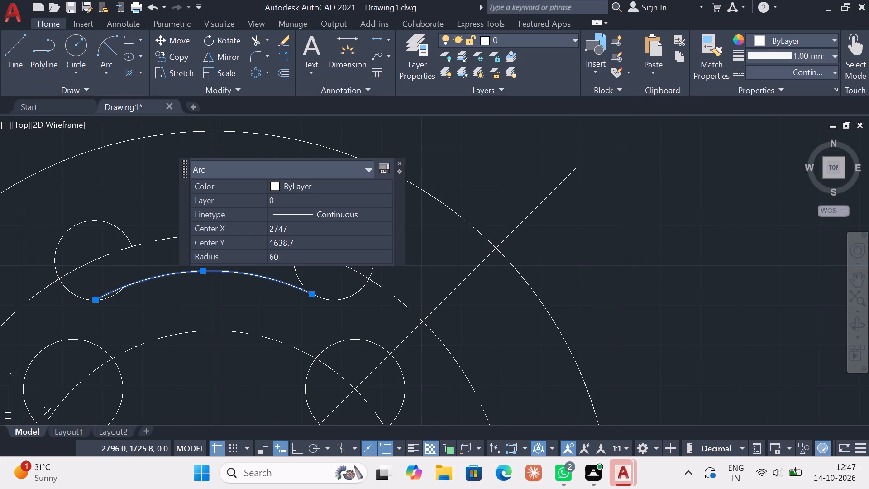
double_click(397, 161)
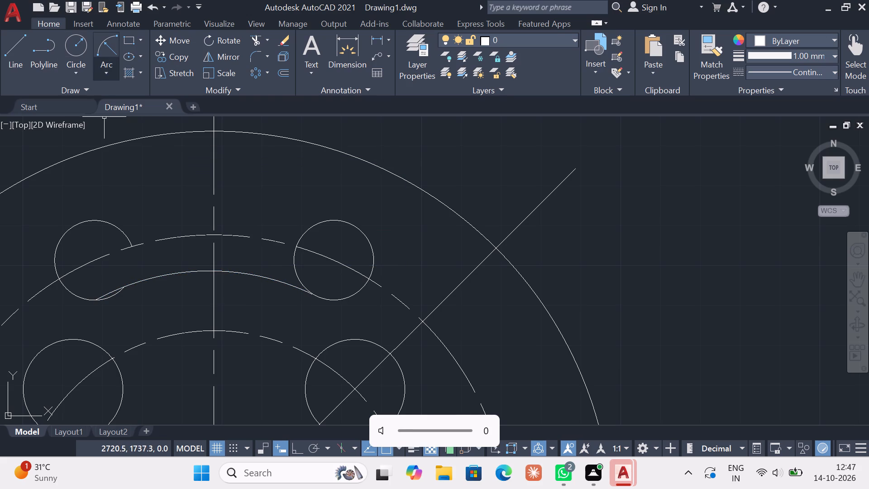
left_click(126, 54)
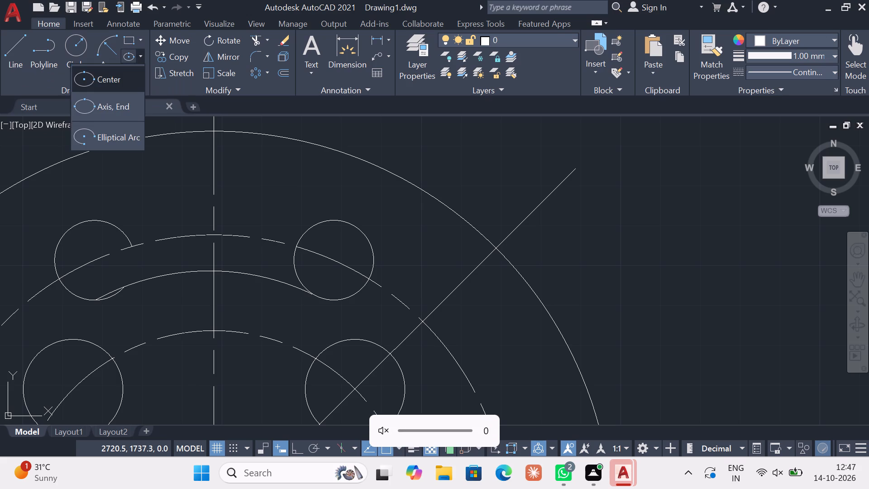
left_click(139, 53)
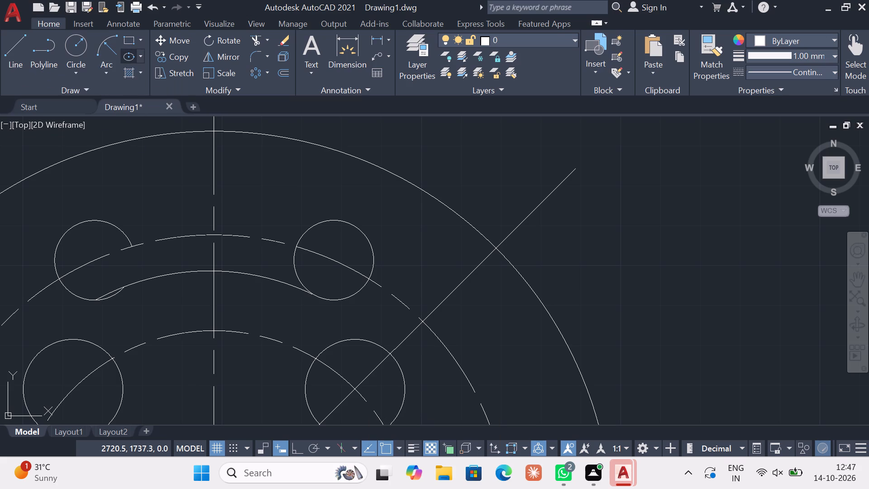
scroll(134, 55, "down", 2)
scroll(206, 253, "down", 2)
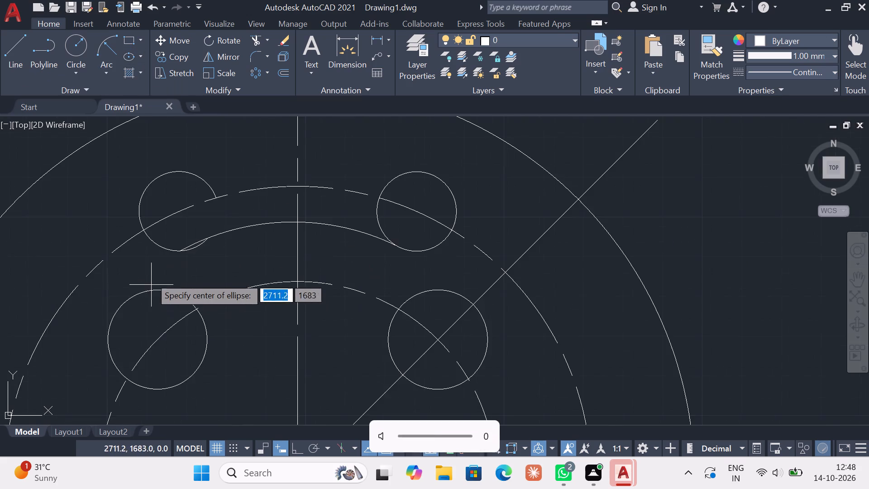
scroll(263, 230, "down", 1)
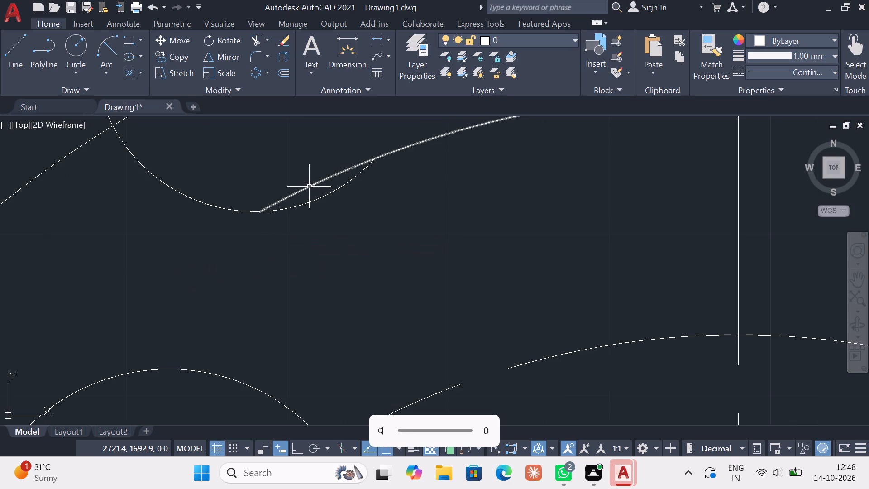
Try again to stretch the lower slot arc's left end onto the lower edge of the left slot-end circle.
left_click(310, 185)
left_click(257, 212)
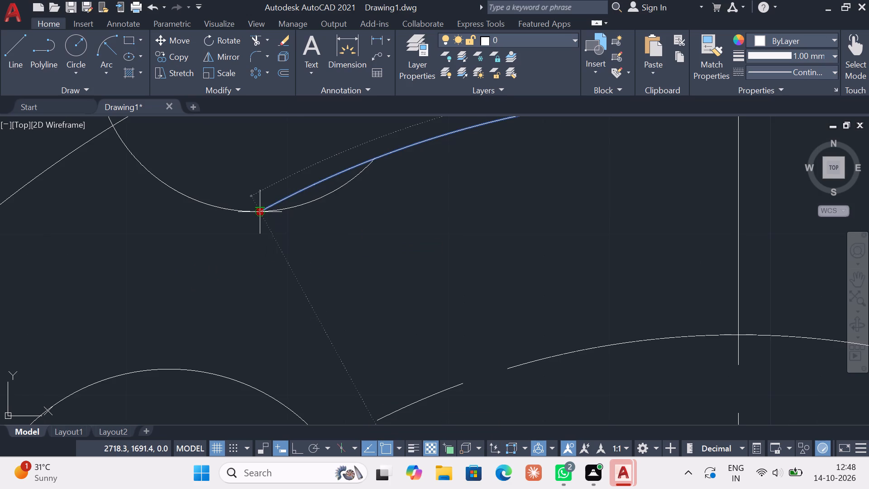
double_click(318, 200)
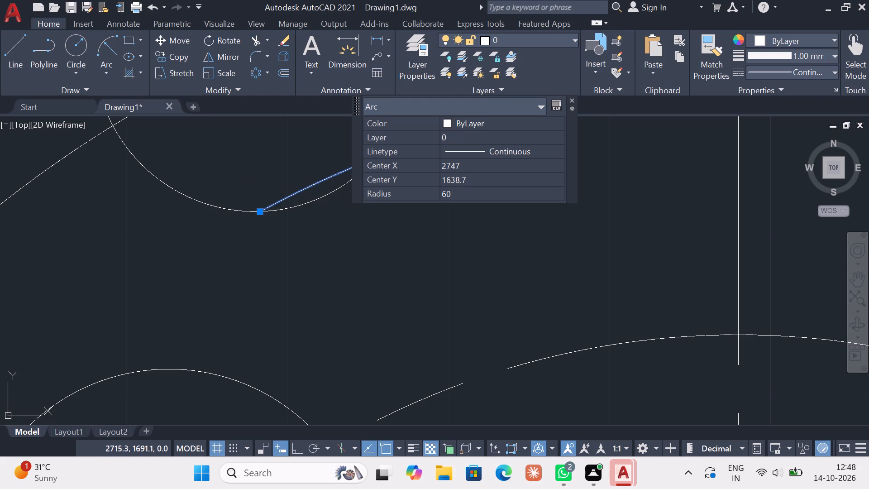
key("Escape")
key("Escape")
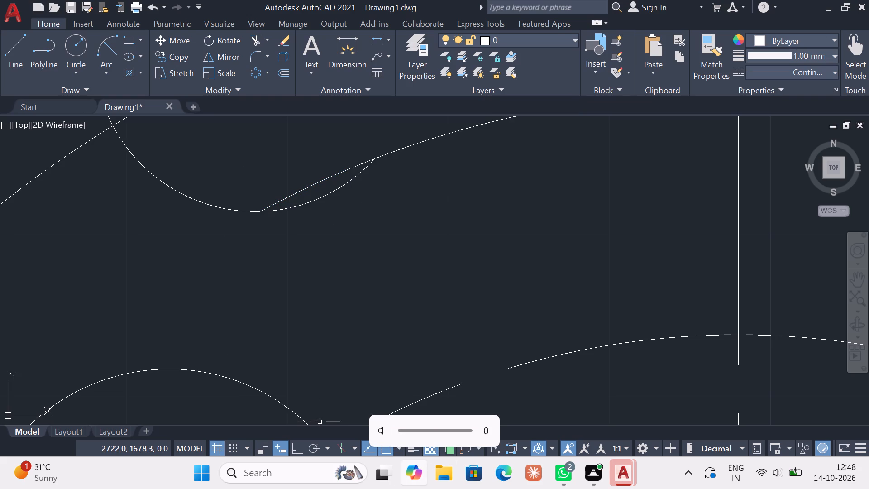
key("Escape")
Enable all object snap modes in the drafting settings.
left_click(399, 448)
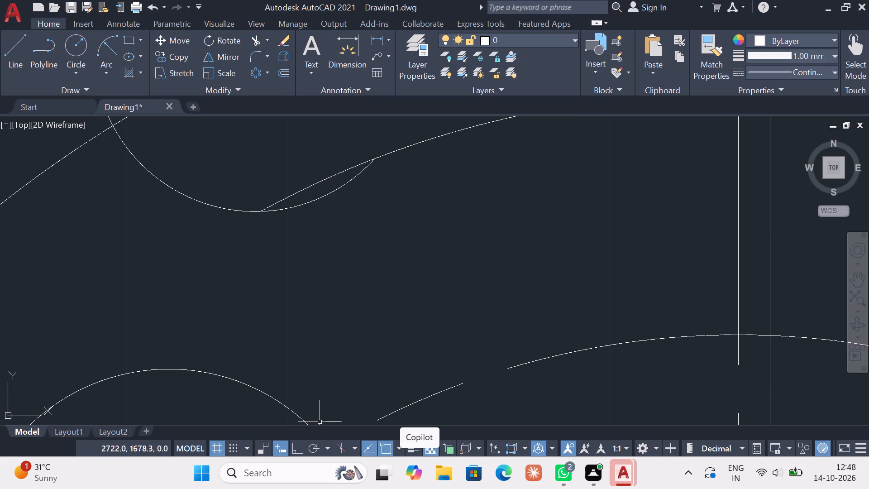
left_click(399, 448)
key("Escape")
key("Escape")
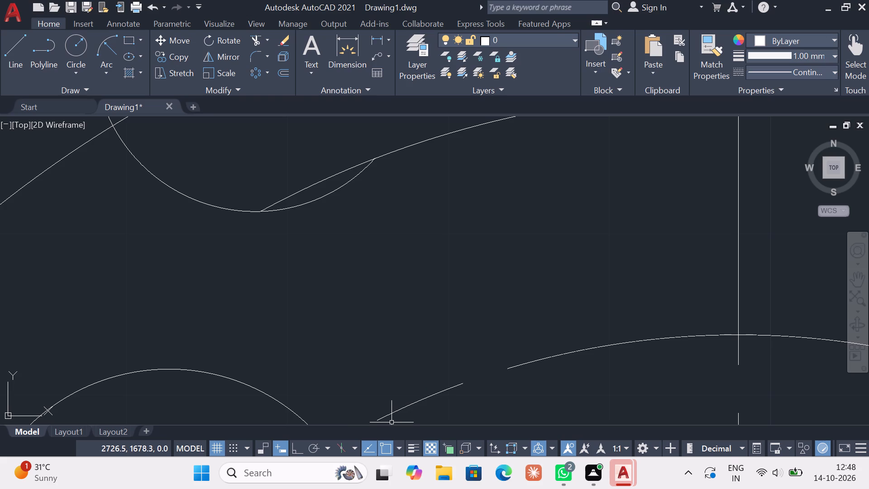
double_click(400, 449)
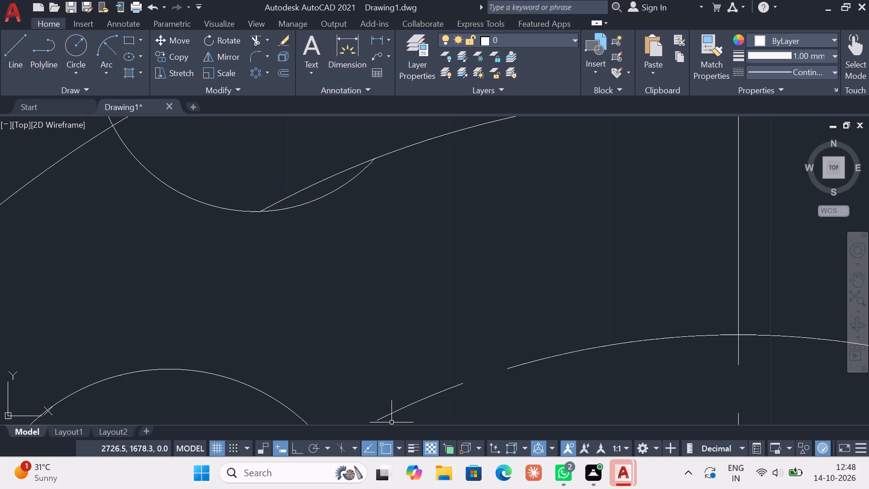
left_click(401, 447)
left_click(355, 429)
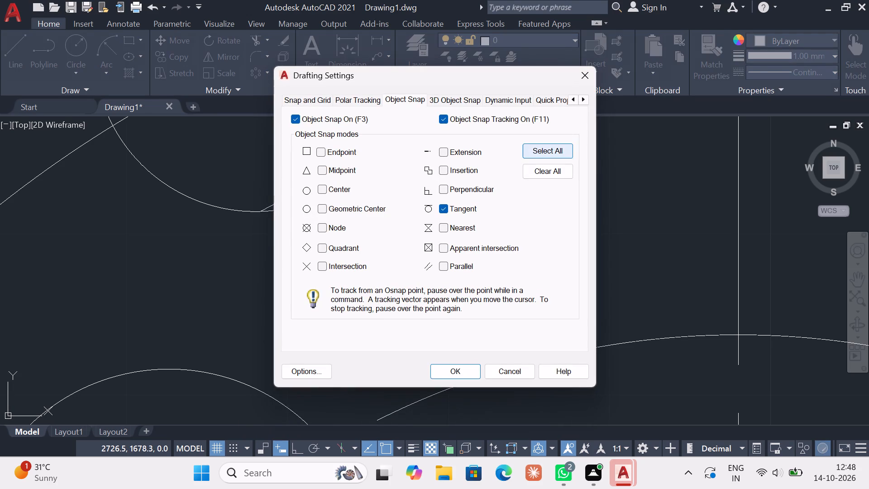
left_click(565, 151)
left_click(453, 371)
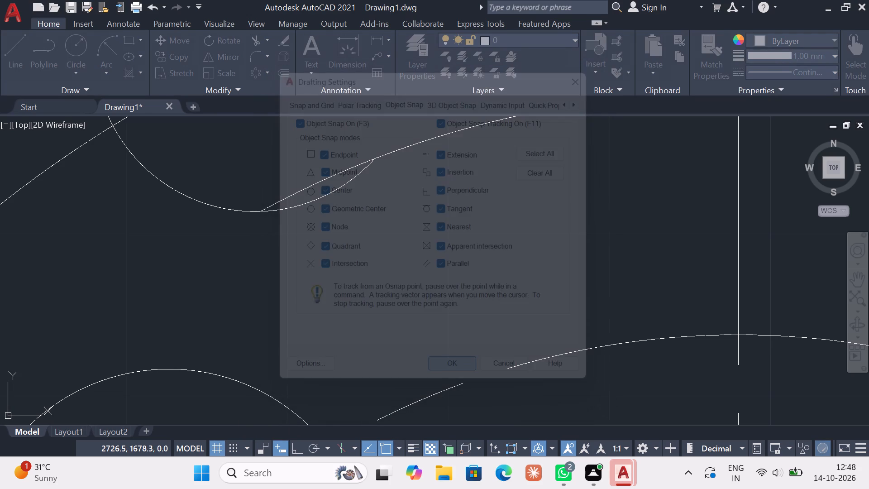
Delete the lower slot arc between the two slot-end circles.
left_click_drag(520, 180, 518, 175)
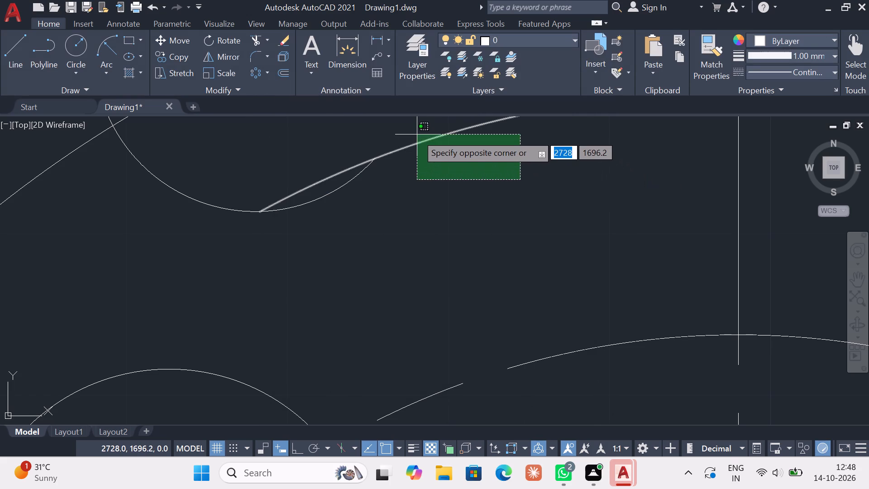
left_click(417, 134)
key("Delete")
Draw a Start, End, Radius arc from the bottom of the right slot-end circle to the bottom of the left one.
scroll(434, 165, "down", 3)
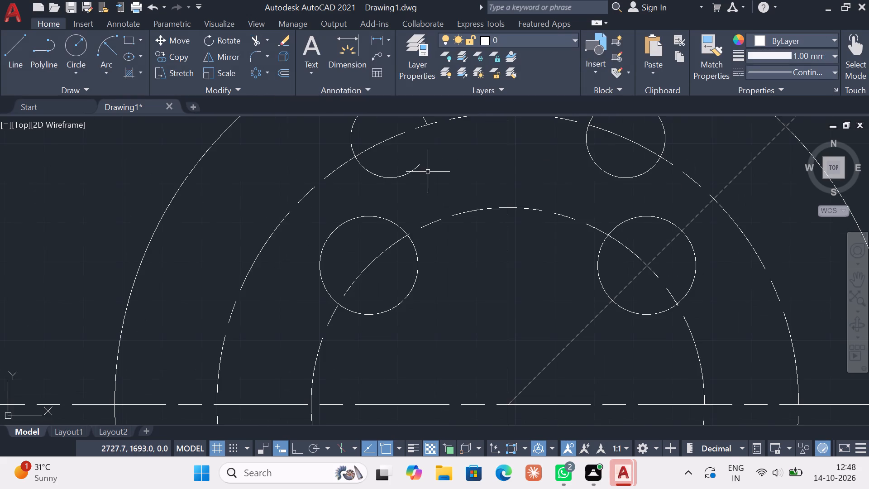
middle_click_drag(428, 172, 404, 219)
left_click(112, 69)
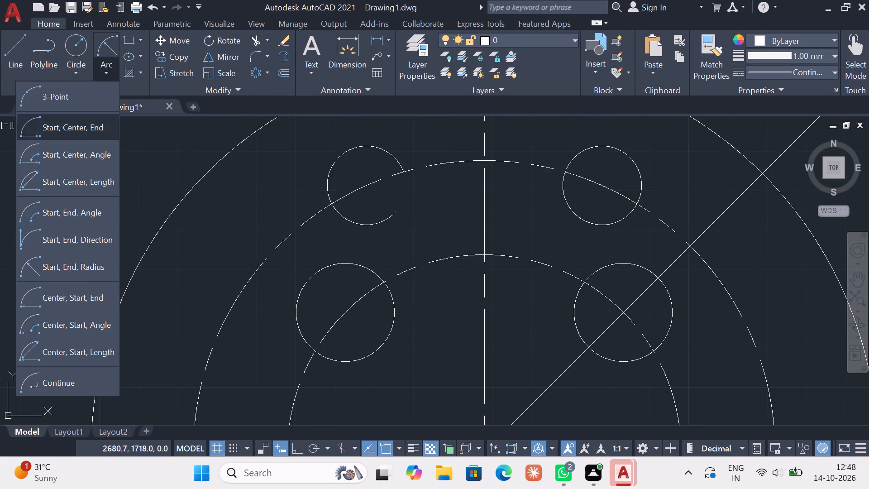
left_click(85, 264)
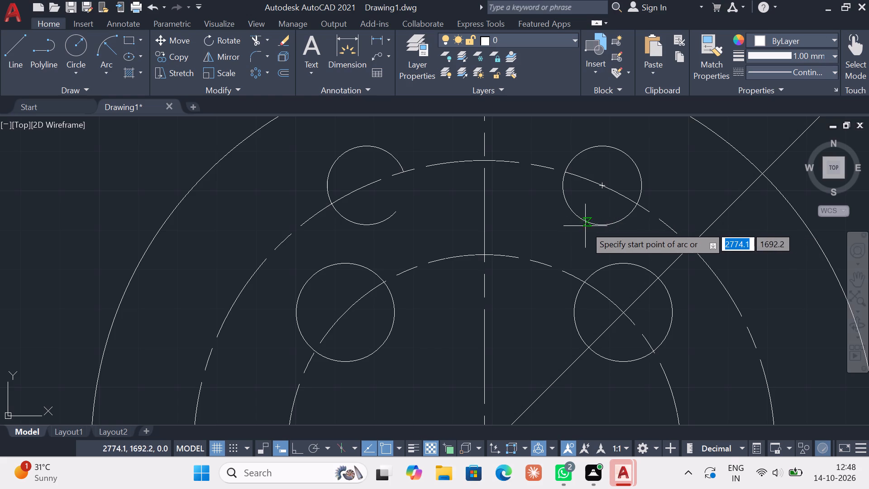
left_click(605, 225)
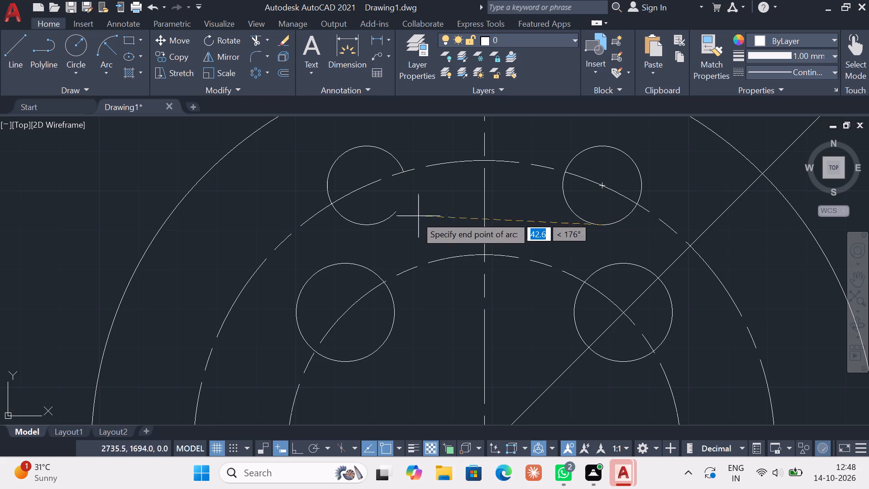
left_click(368, 225)
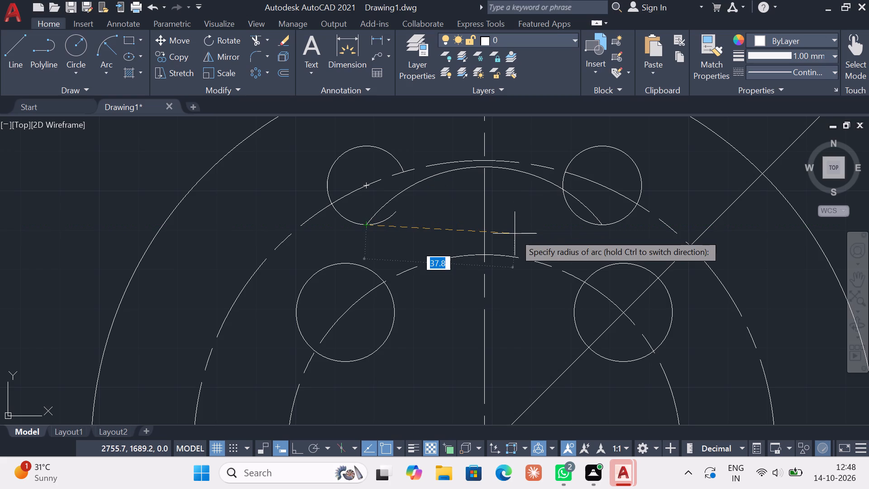
key("0")
key("Return")
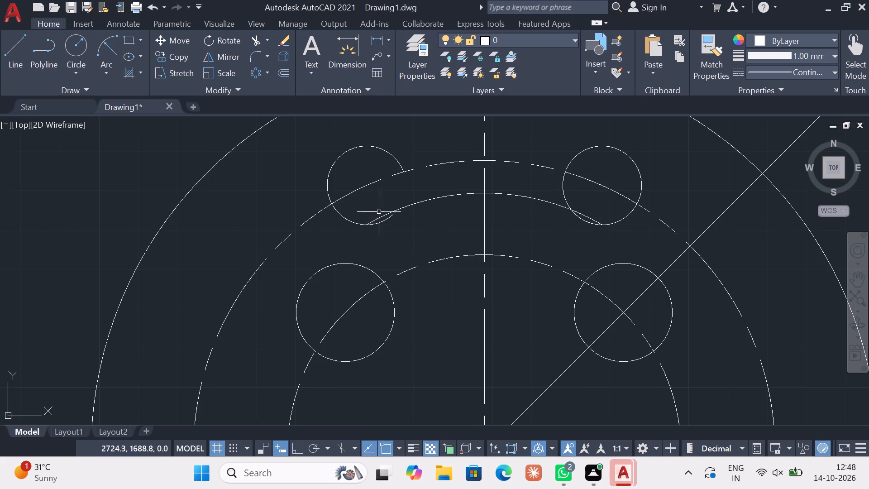
Draw a full circle centred on the left slot-end circle, passing through the open end of its trimmed outline.
scroll(573, 212, "up", 1)
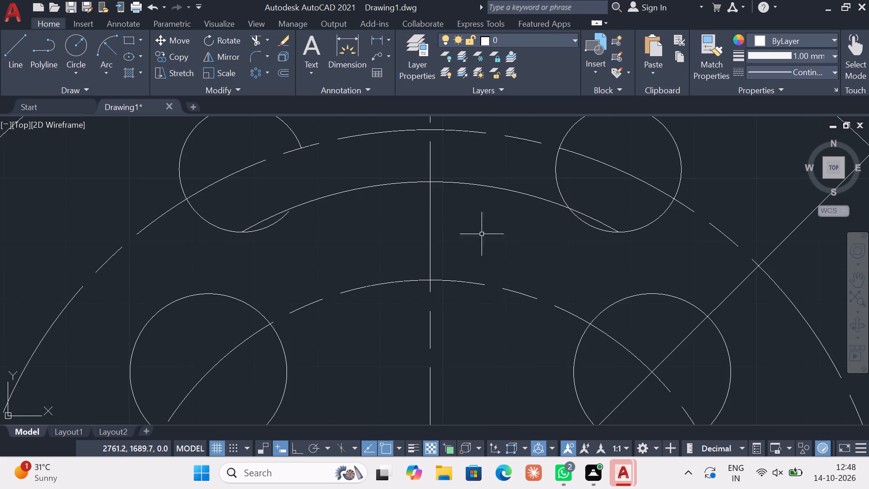
scroll(286, 212, "up", 1)
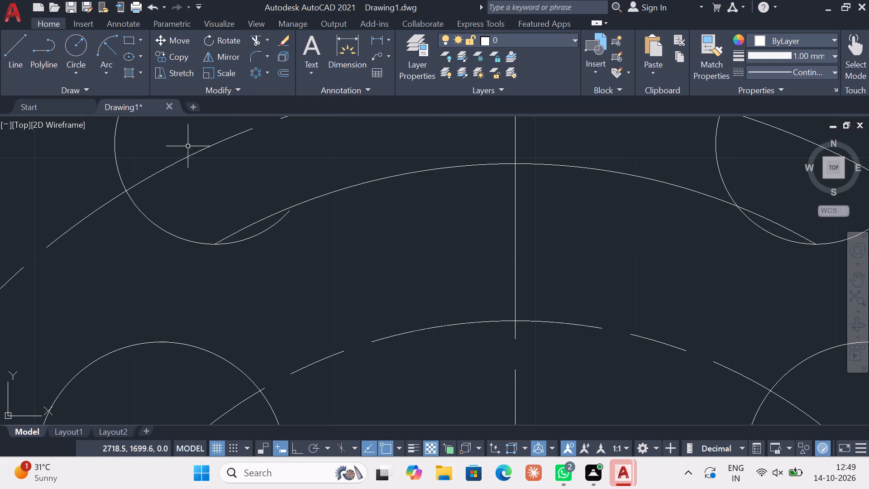
double_click(72, 63)
left_click(78, 73)
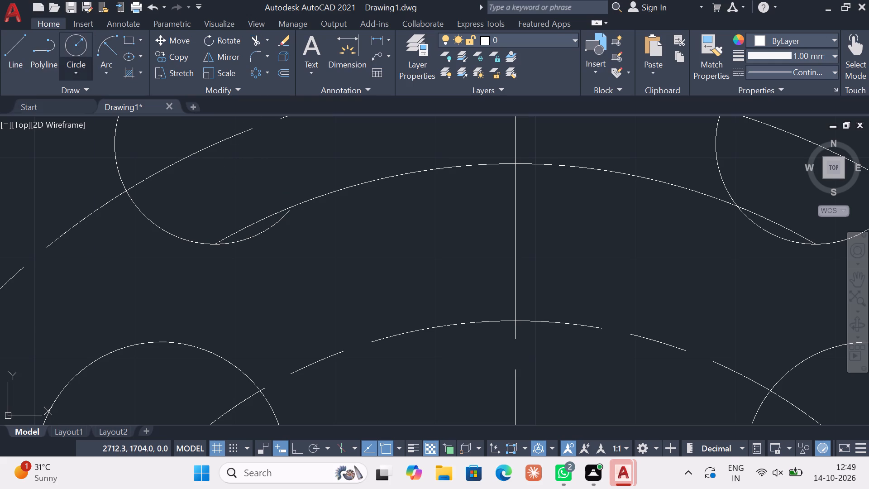
left_click(54, 95)
middle_click_drag(245, 190, 251, 245)
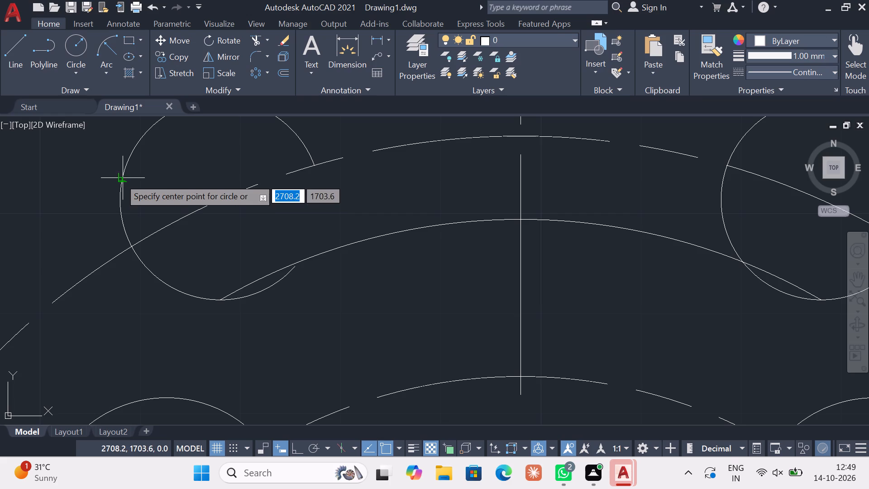
double_click(217, 199)
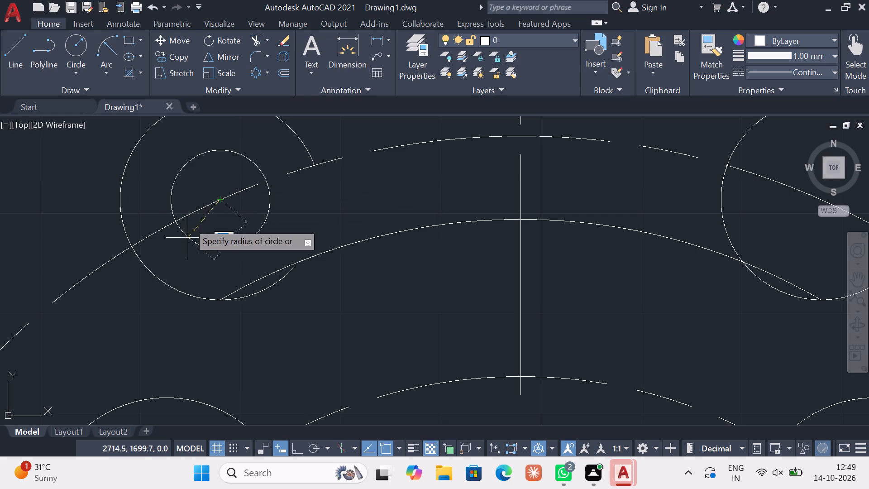
left_click(295, 264)
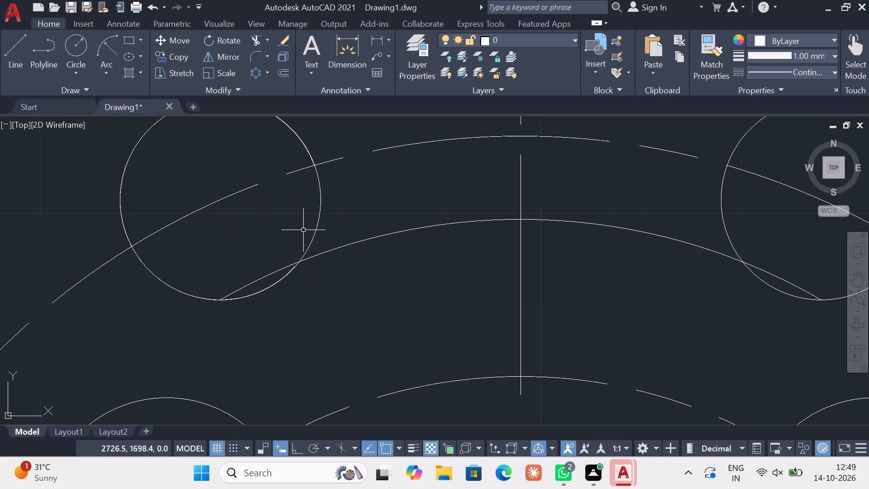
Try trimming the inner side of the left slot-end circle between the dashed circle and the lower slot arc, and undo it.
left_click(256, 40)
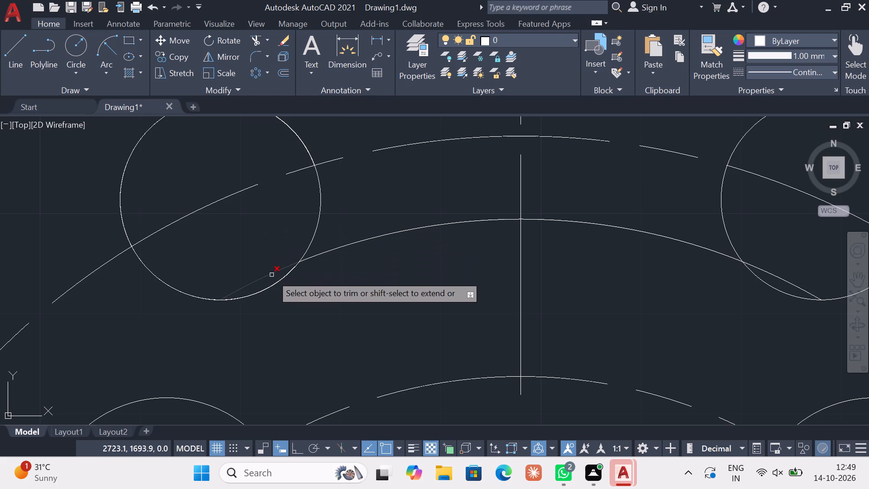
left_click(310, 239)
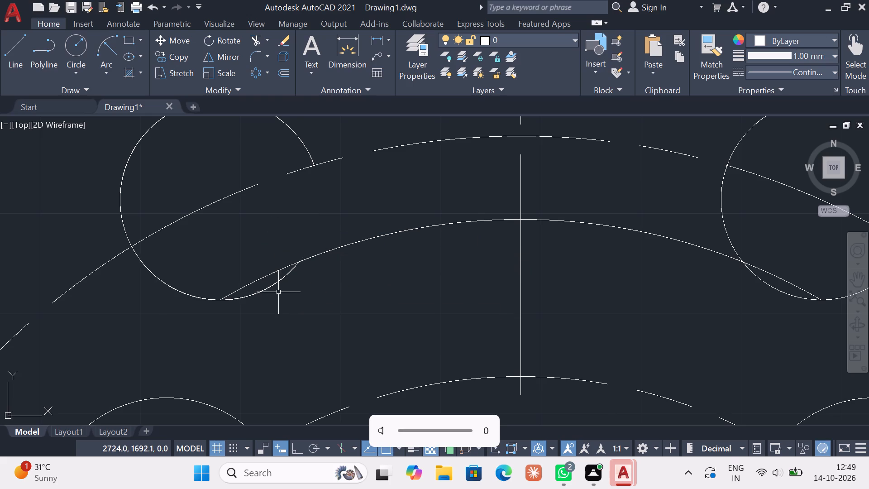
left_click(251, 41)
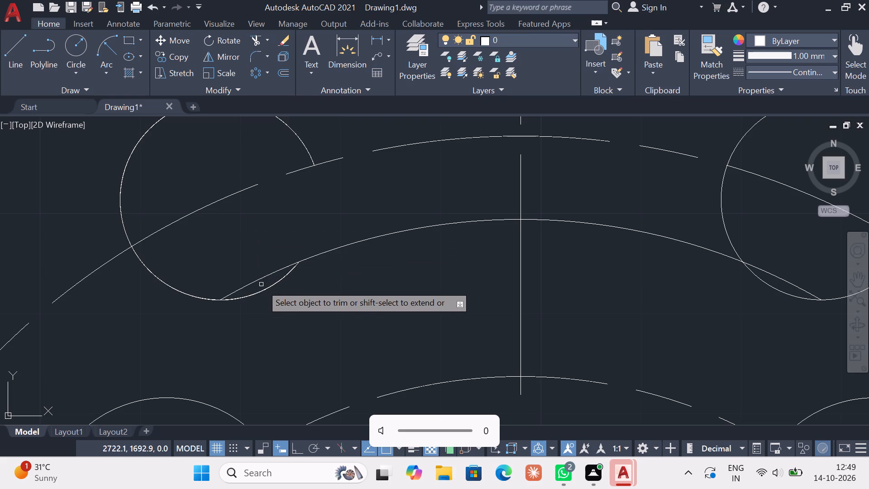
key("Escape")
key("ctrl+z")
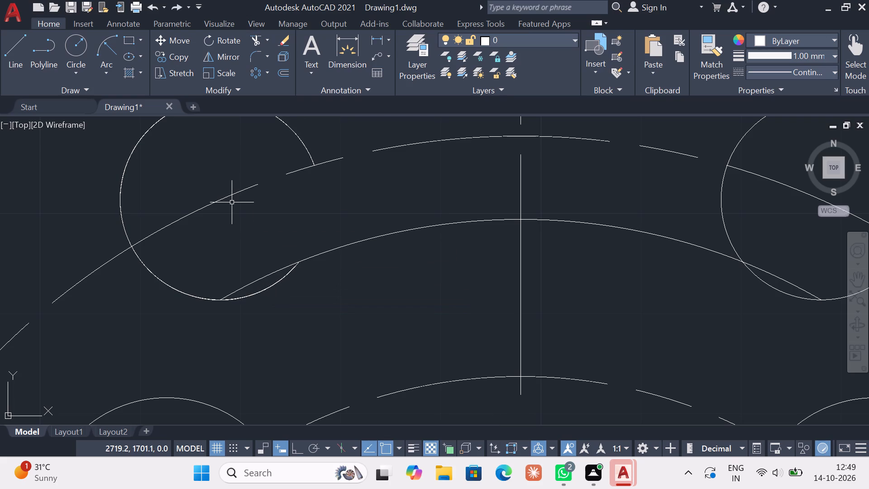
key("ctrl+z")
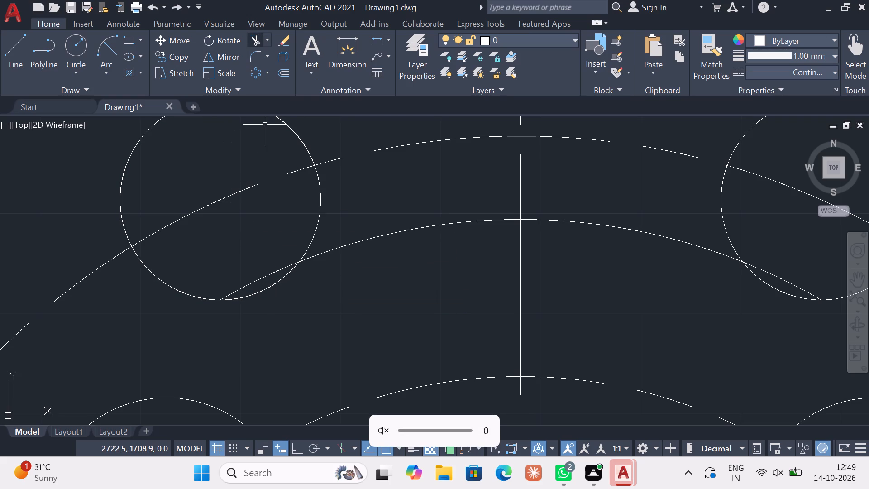
Trim the lower slot arc's end inside the left slot-end circle and the circle's inner side facing the slot.
left_click(256, 40)
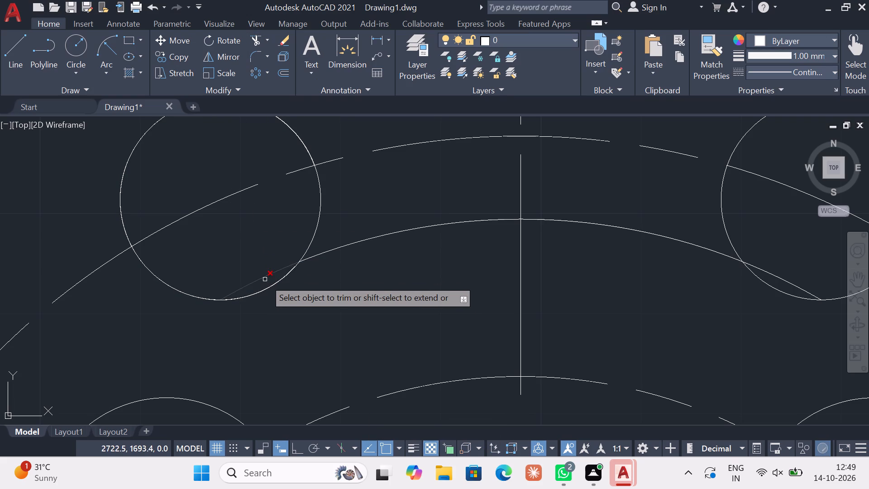
left_click(265, 278)
left_click(310, 247)
key("Escape")
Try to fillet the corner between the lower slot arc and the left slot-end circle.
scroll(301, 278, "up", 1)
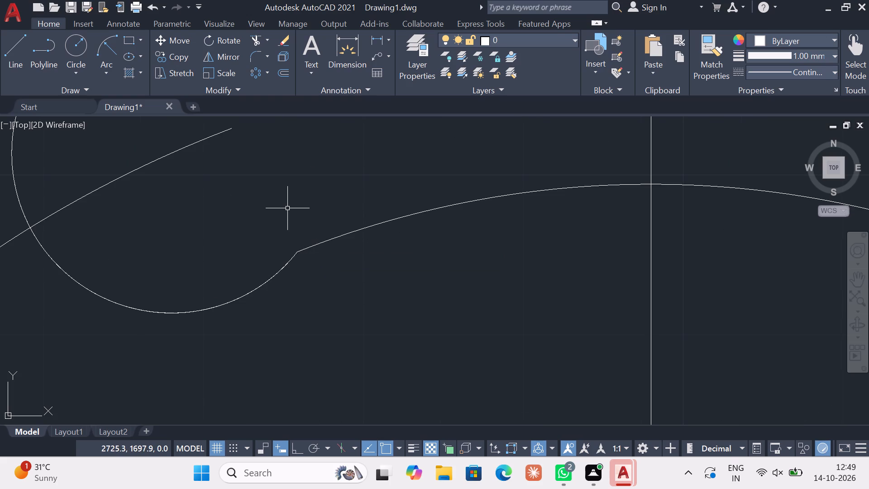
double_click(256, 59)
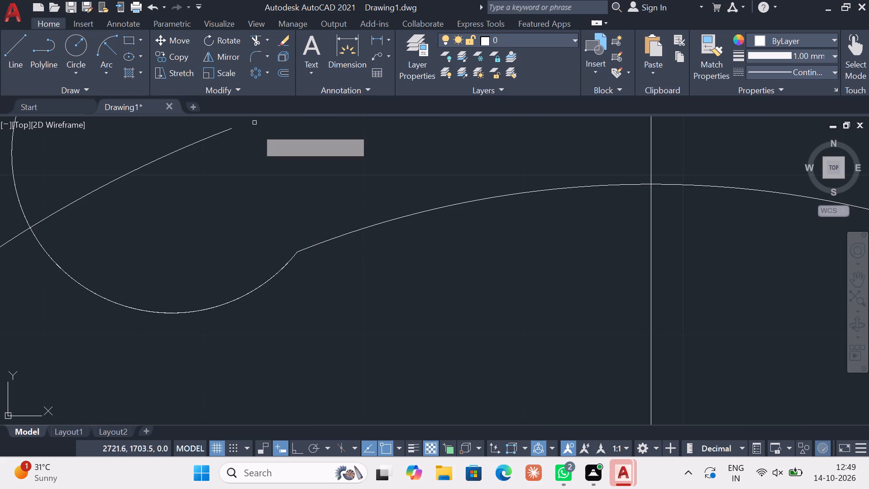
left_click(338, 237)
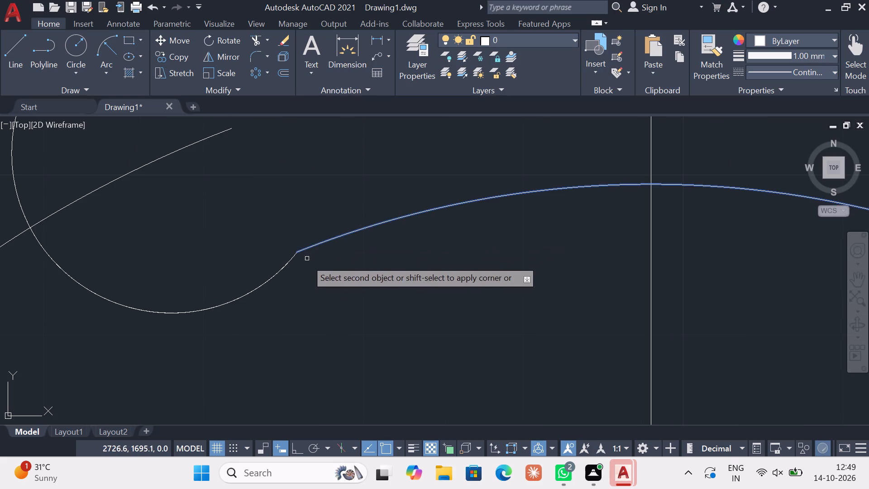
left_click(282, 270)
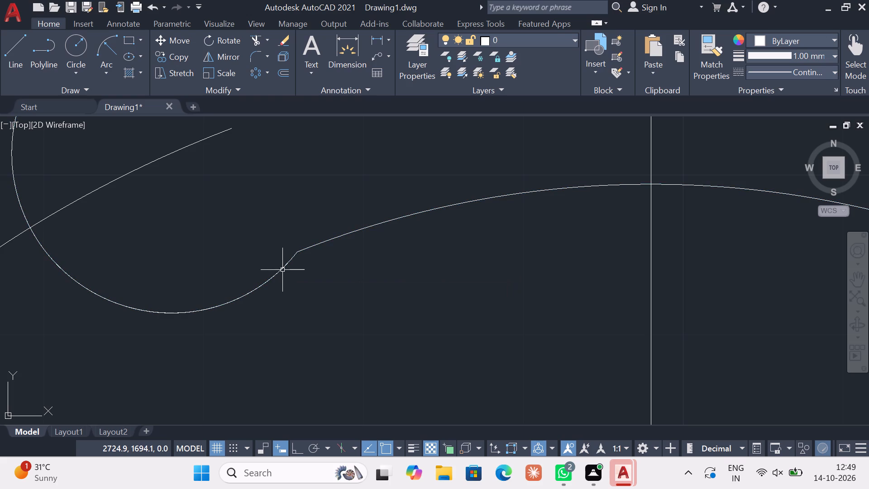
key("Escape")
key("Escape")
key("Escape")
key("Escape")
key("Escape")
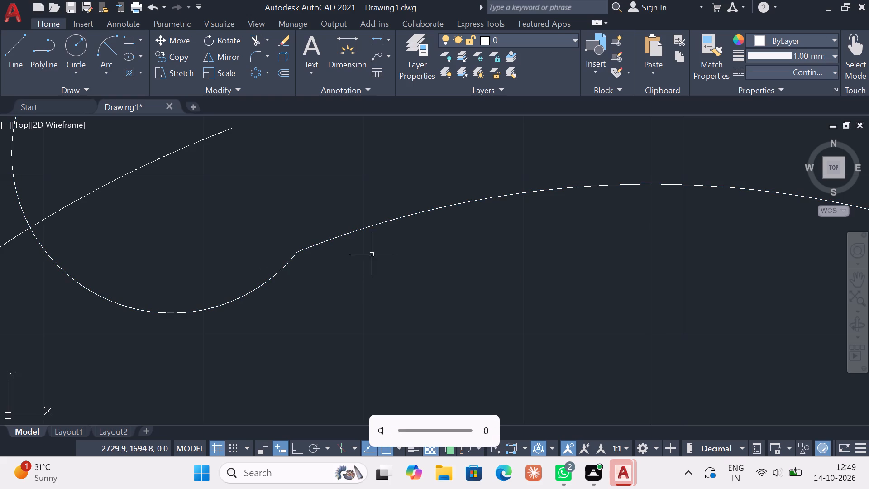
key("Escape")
Delete the lower slot arc running between the left and right slot-end circles.
scroll(377, 249, "down", 2)
scroll(356, 266, "up", 3)
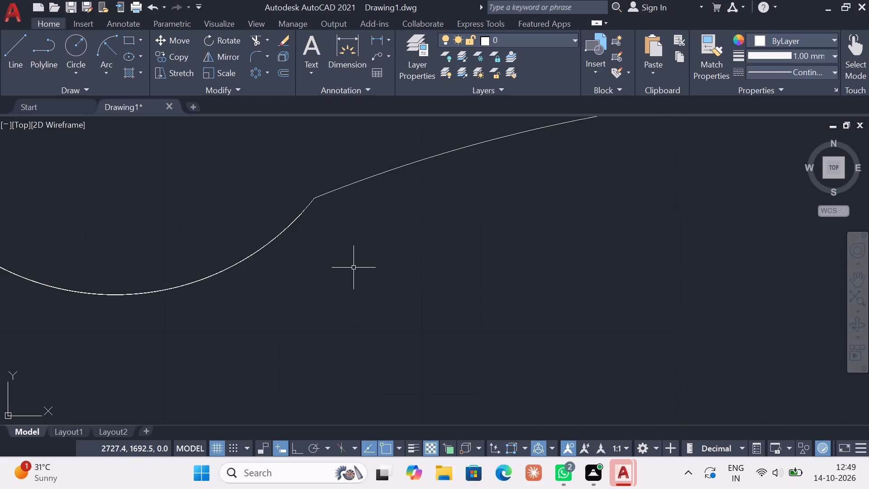
scroll(358, 266, "down", 1)
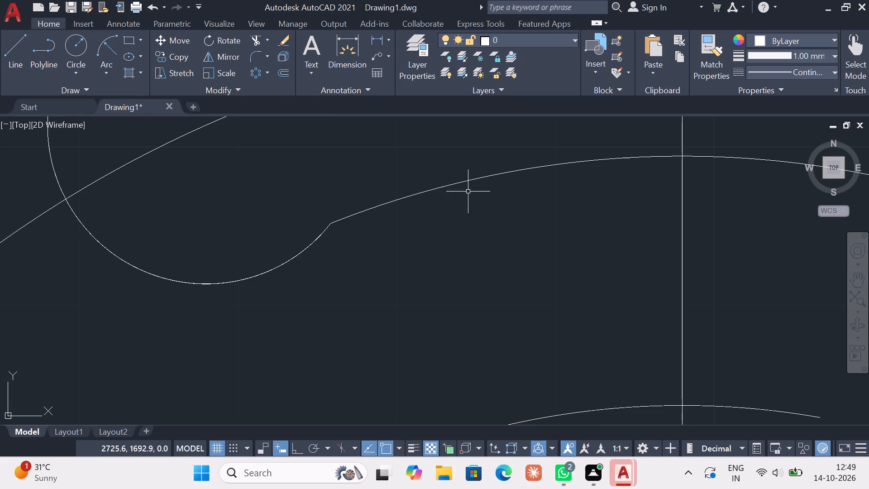
scroll(456, 176, "down", 2)
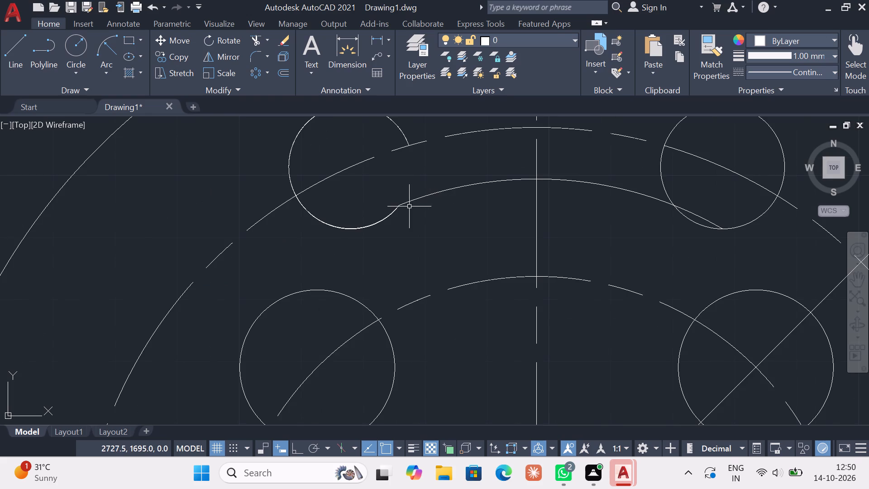
scroll(409, 206, "up", 2)
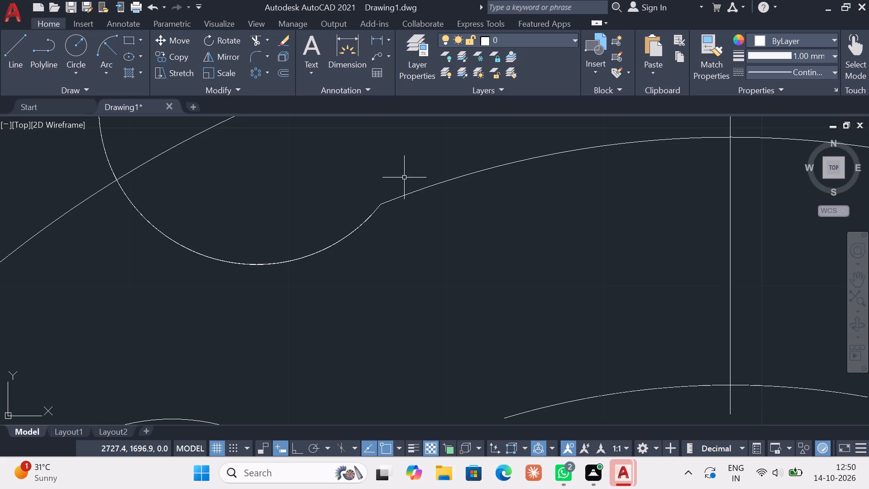
scroll(405, 193, "down", 3)
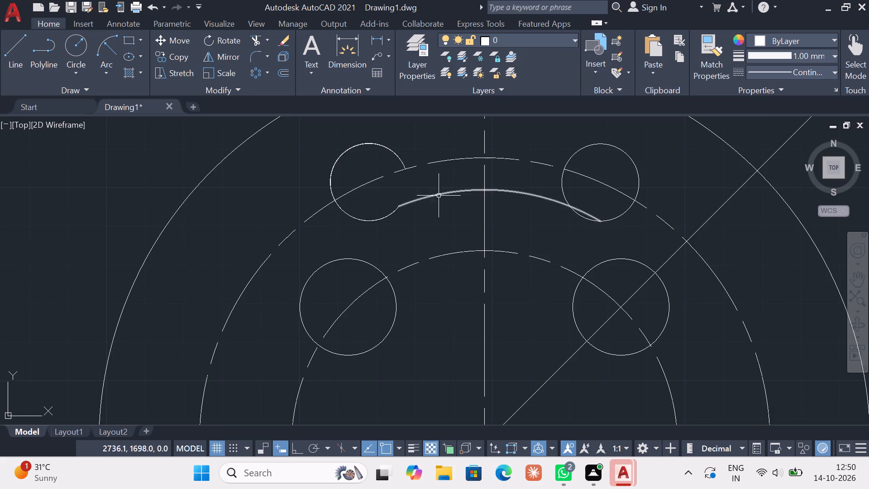
middle_click_drag(439, 196, 378, 236)
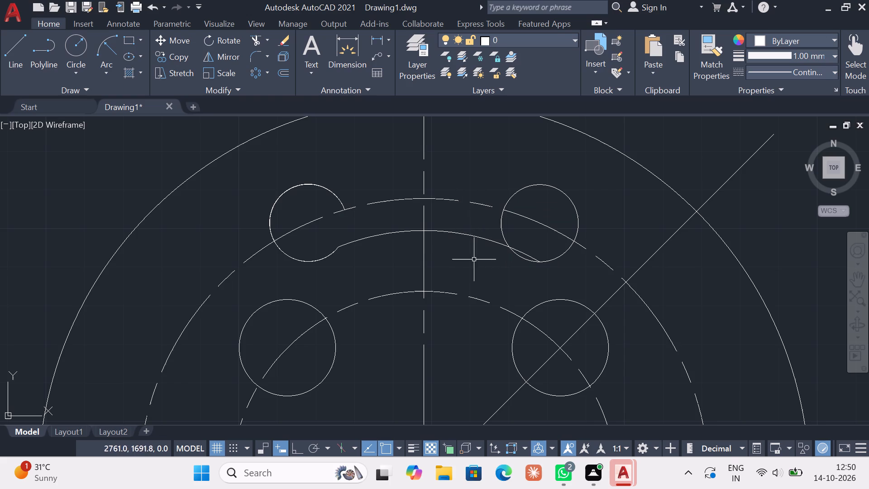
middle_click_drag(471, 251, 482, 201)
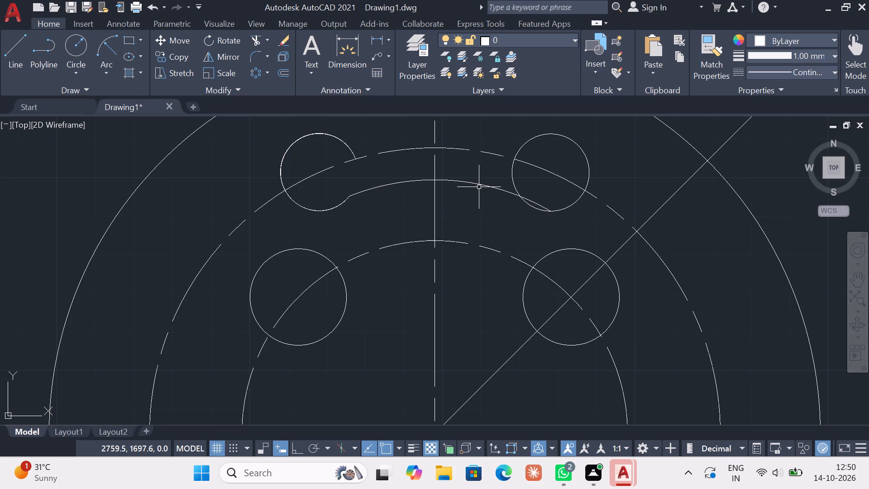
left_click(479, 187)
left_click(482, 187)
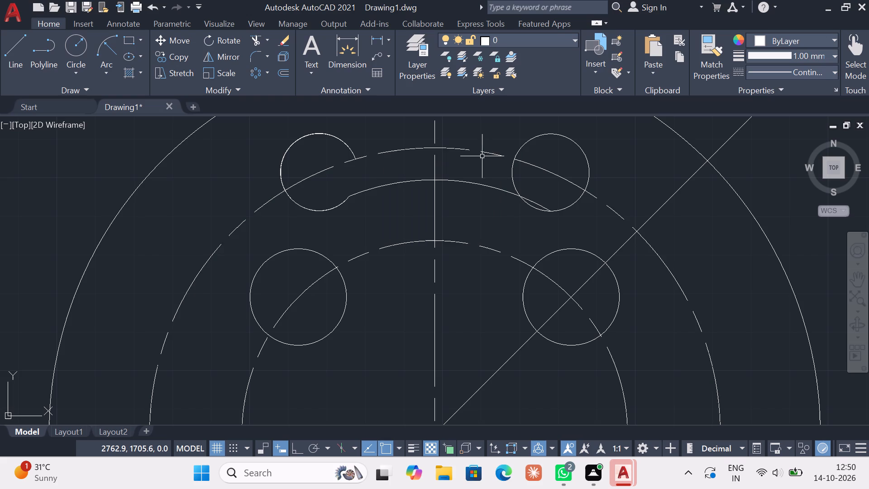
left_click(461, 183)
key("Delete")
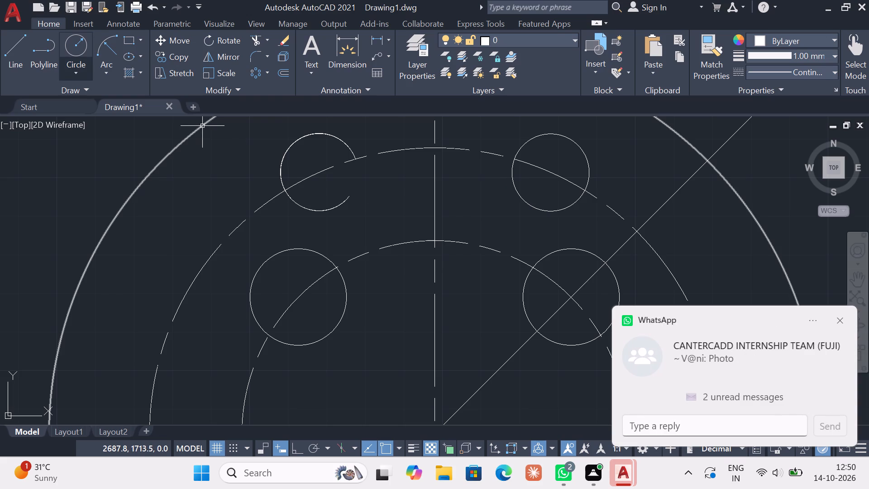
Draw a circle of 69 mm radius centred on the intersection of the flange's centrelines.
left_click(110, 69)
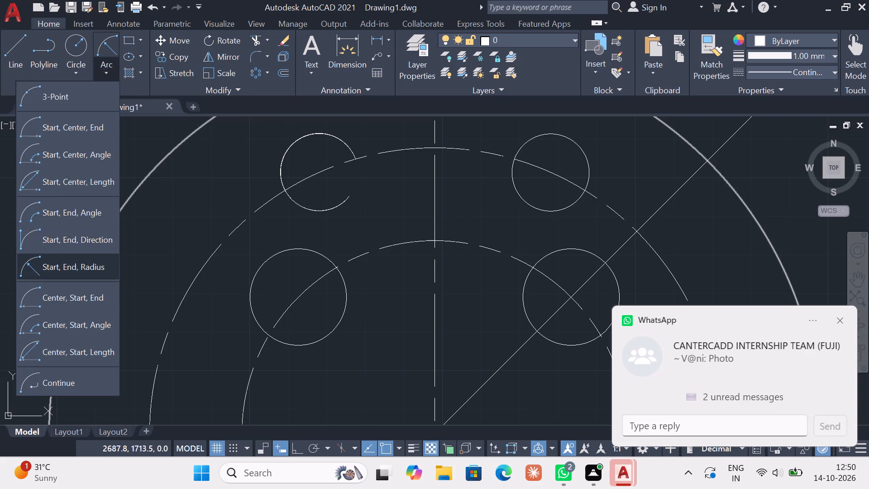
key("Escape")
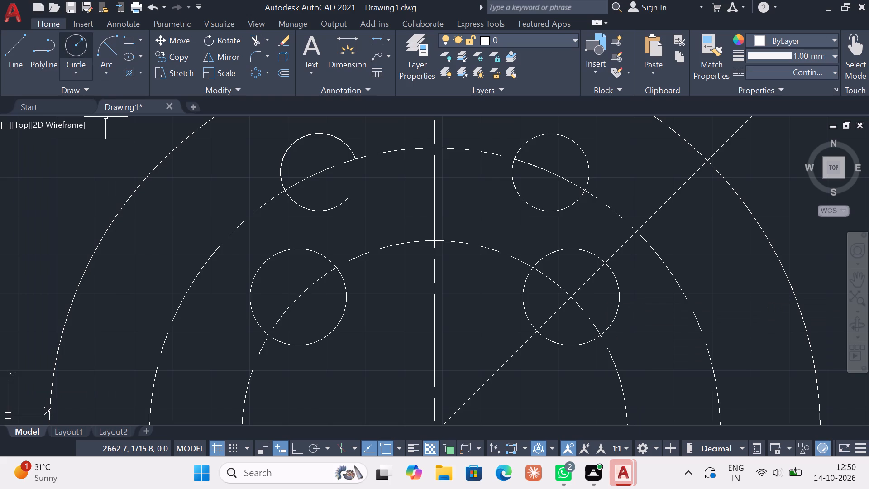
left_click(72, 46)
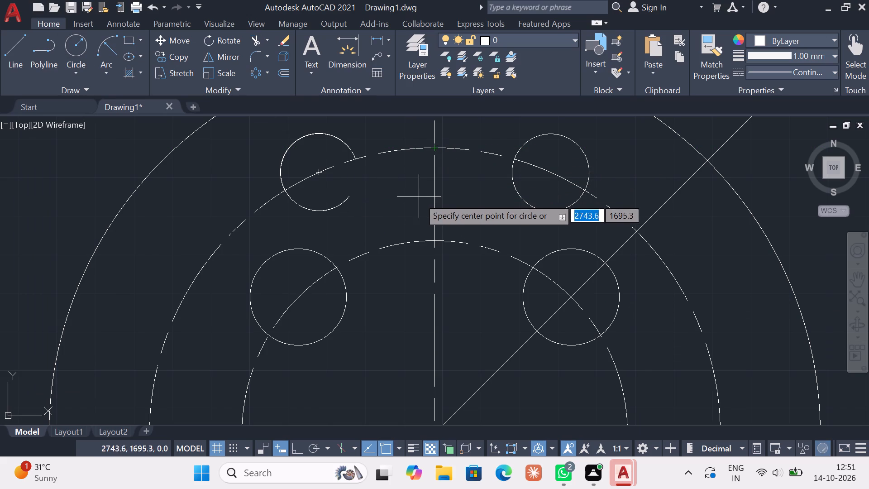
middle_click_drag(434, 256, 426, 157)
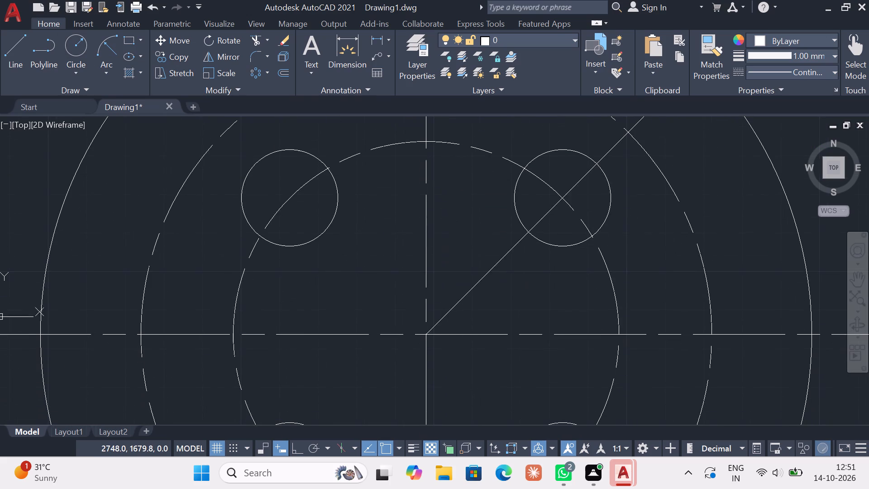
left_click(427, 335)
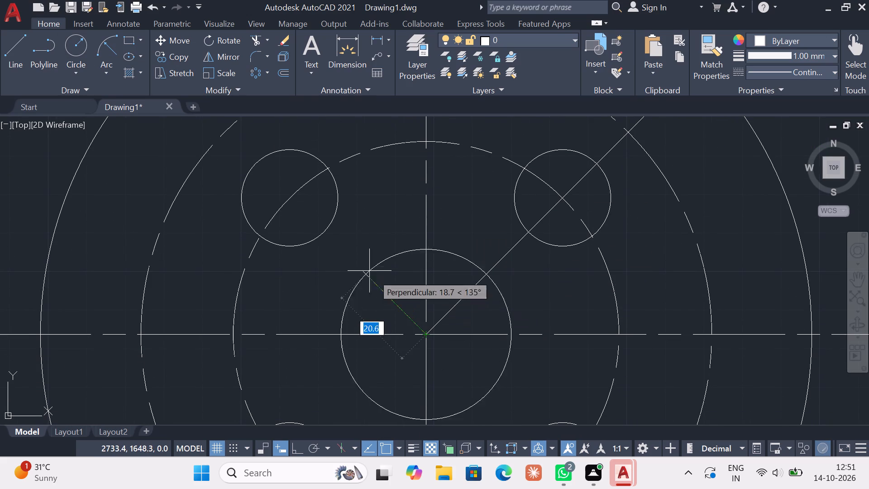
key("9")
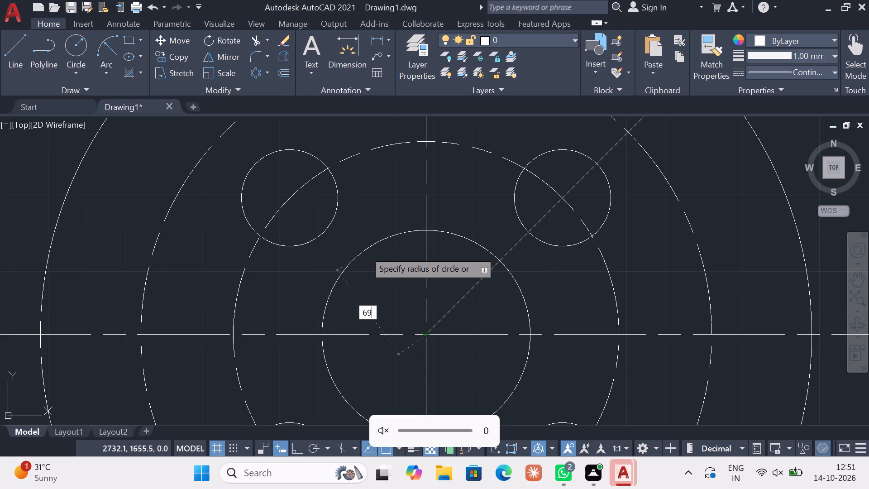
key("Return")
Draw a circle of 74 mm radius centred on the intersection of the flange's centrelines.
middle_click_drag(368, 242, 334, 396)
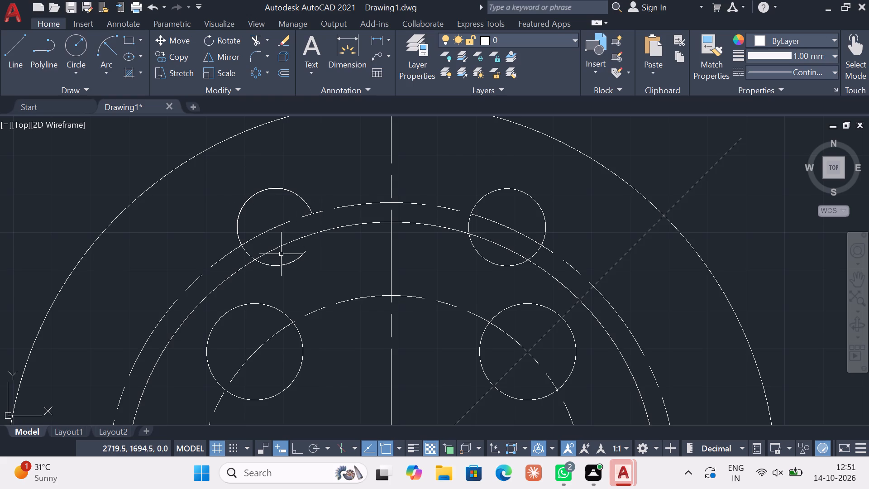
left_click(82, 46)
double_click(305, 452)
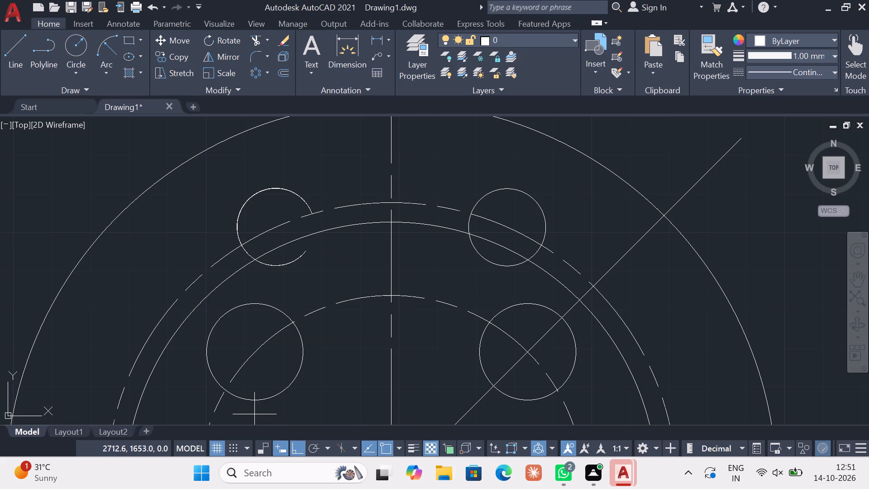
middle_click_drag(374, 345, 379, 127)
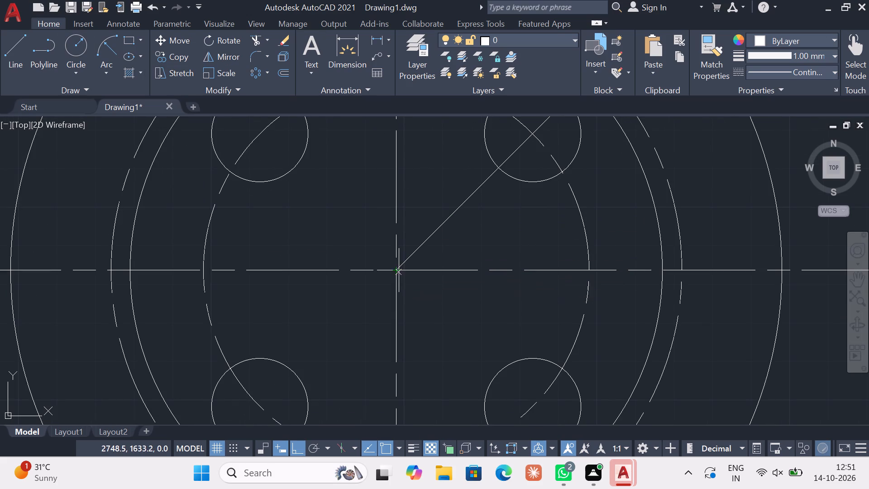
left_click(399, 270)
type("74")
key("Return")
Offset the 69 mm radius circle inward by 5 mm.
middle_click_drag(434, 325, 387, 474)
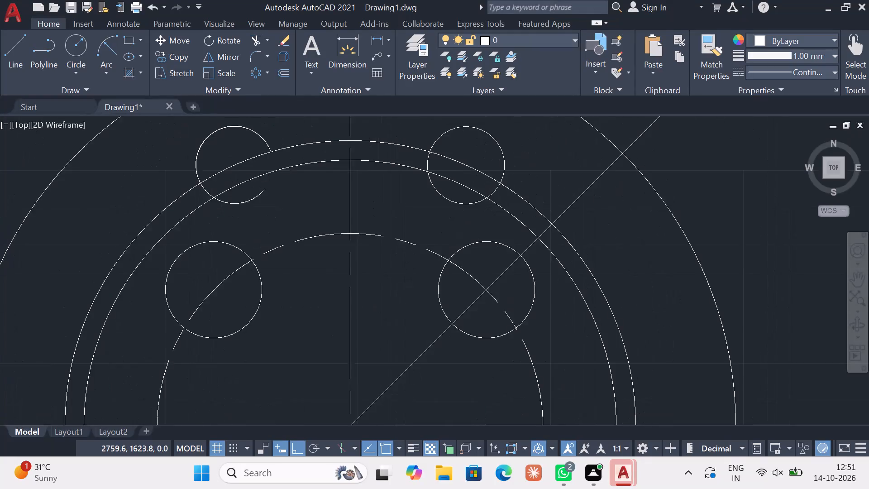
middle_click_drag(387, 474, 385, 463)
middle_click_drag(379, 303, 392, 415)
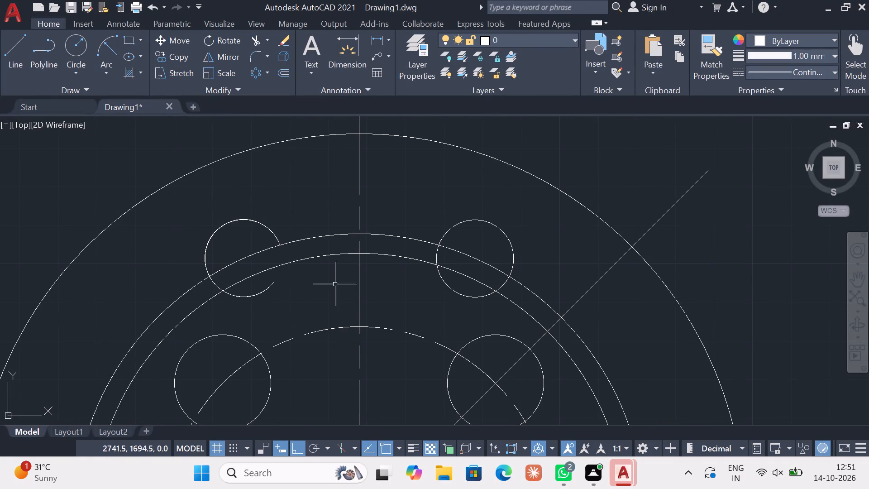
type("o")
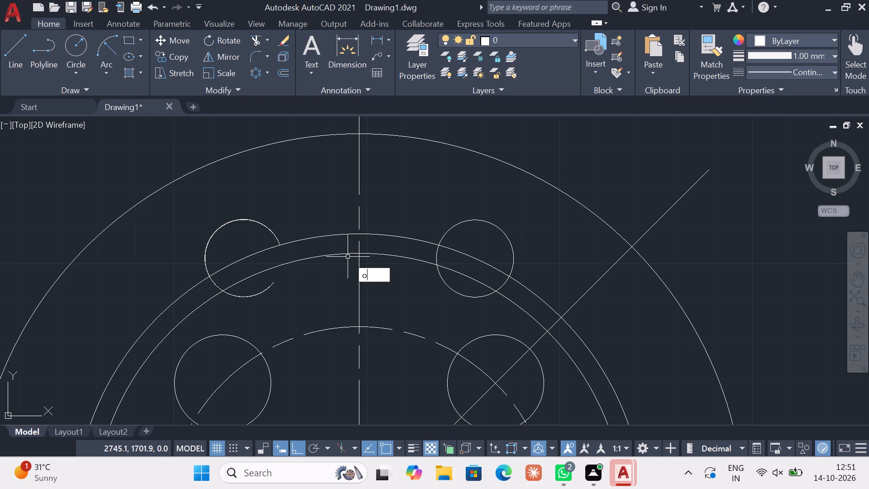
key("space")
key("space")
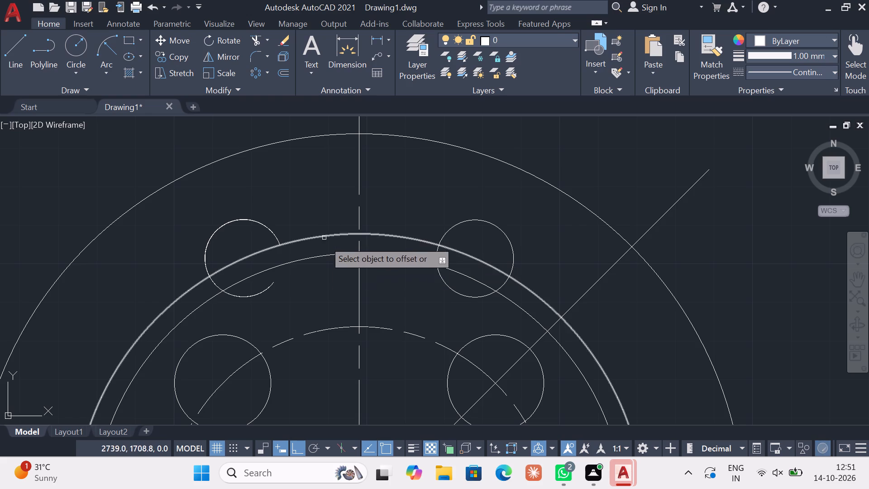
left_click(344, 254)
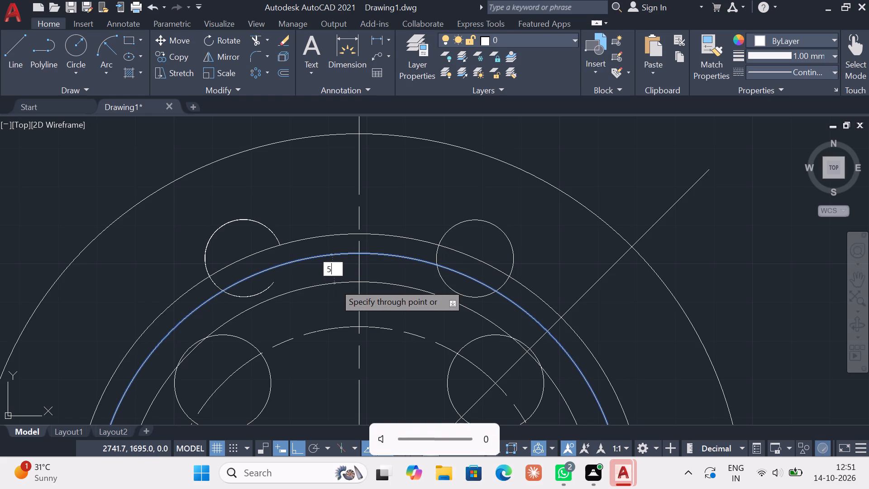
key("Return")
key("space")
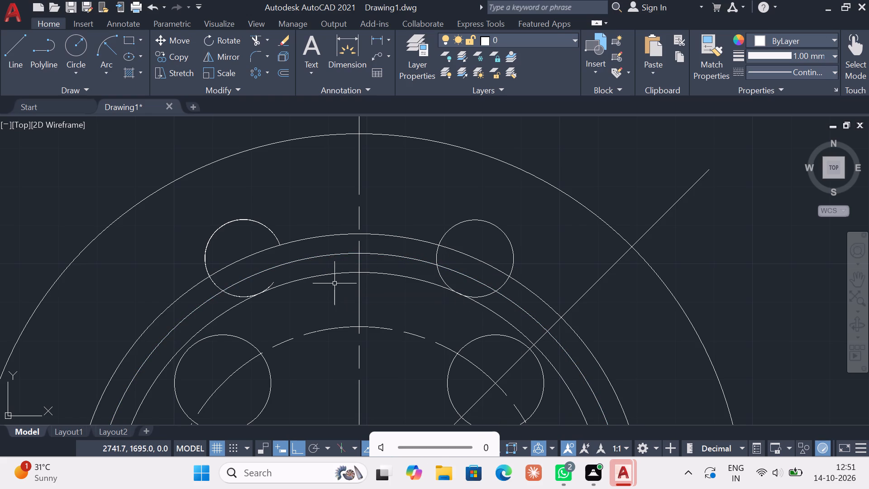
Erase the right slot-end circle of 10 mm radius near the top of the flange.
left_click(520, 225)
left_click(501, 236)
right_click(506, 238)
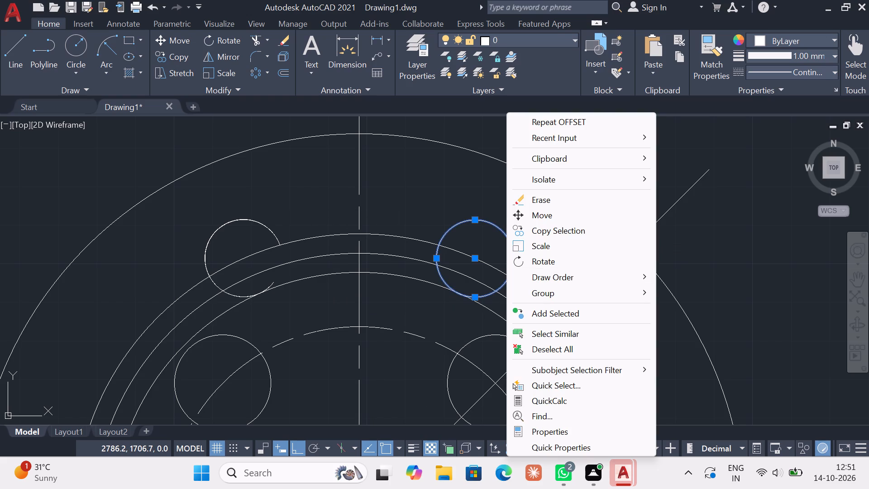
left_click(553, 201)
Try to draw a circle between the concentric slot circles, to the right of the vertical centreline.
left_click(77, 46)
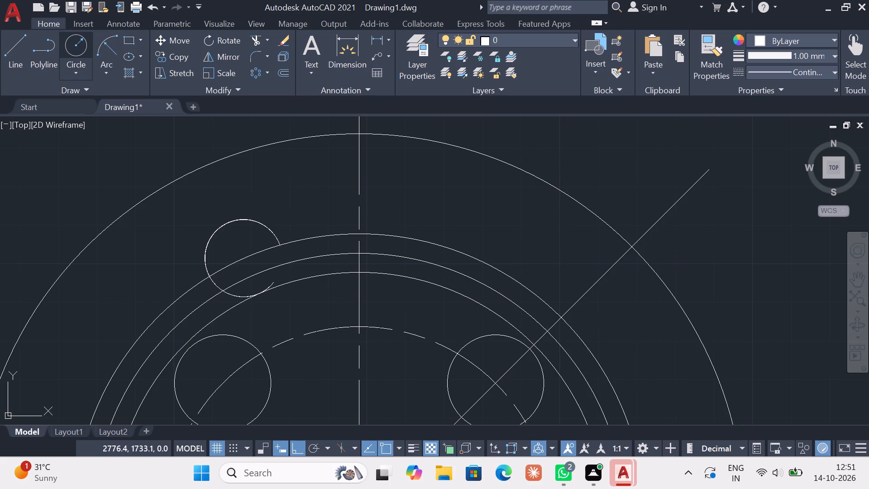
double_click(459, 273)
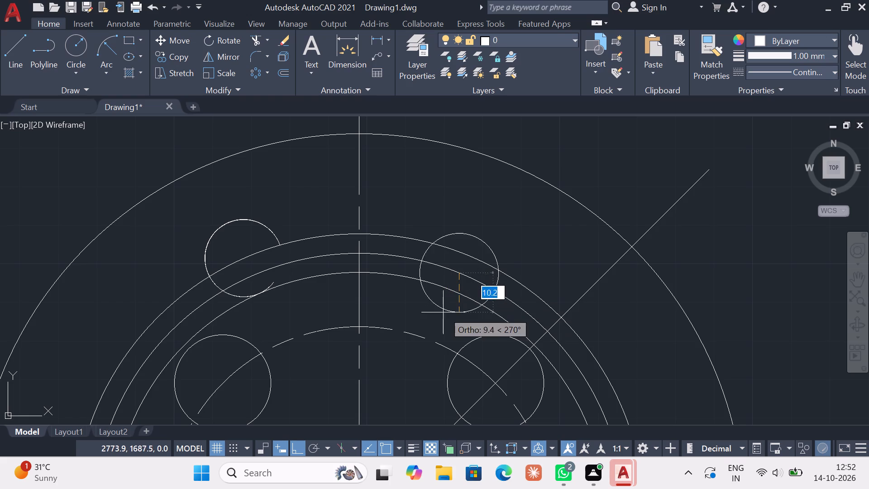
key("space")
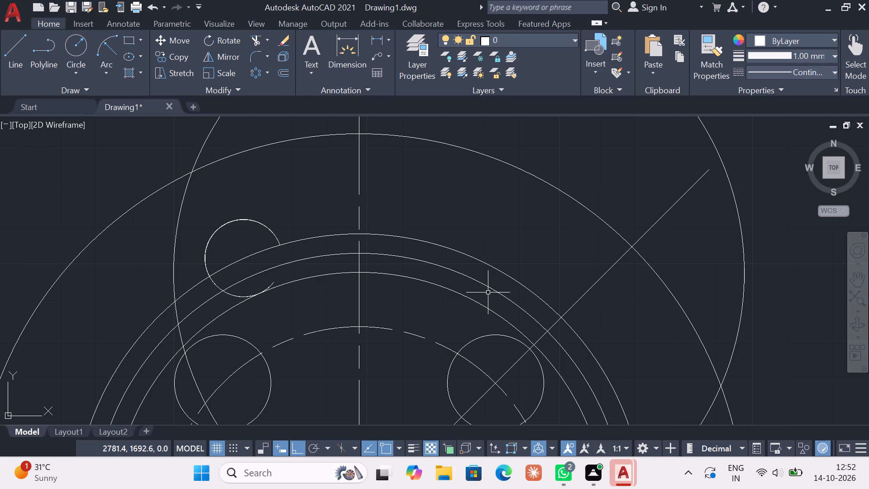
Offset the 74 mm radius circle outward by 5 mm.
type("o")
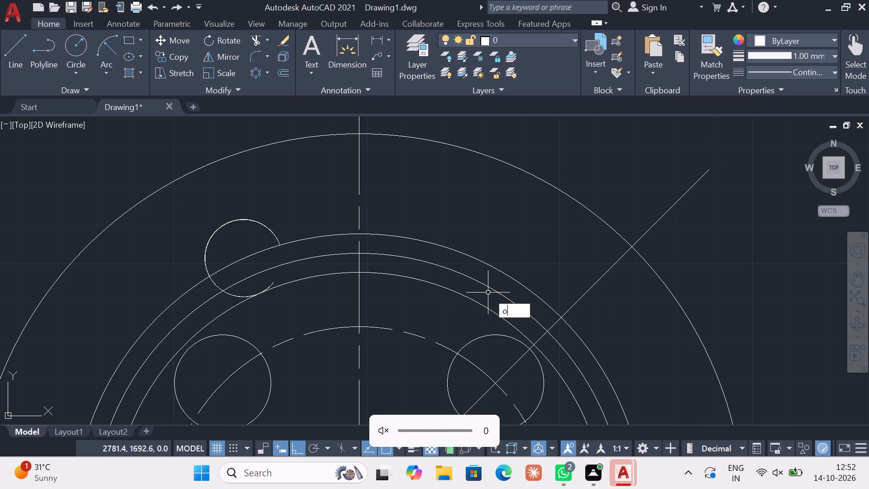
key("space")
key("space")
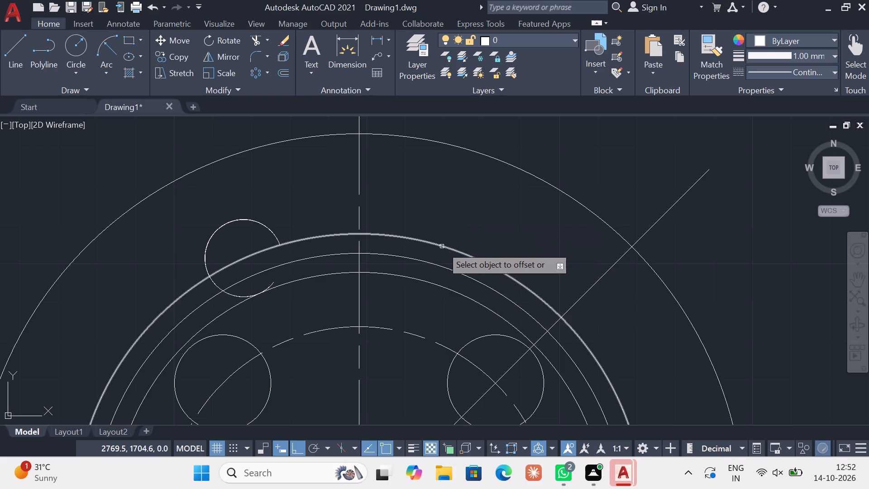
left_click(442, 246)
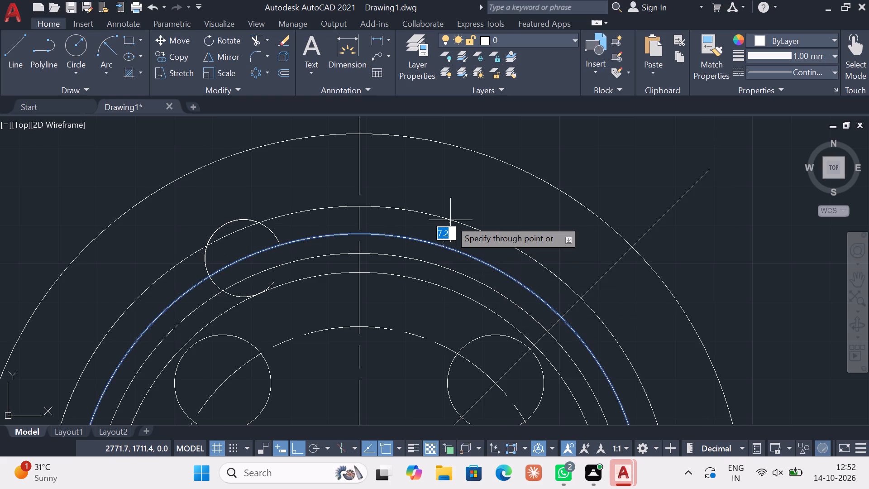
key("Return")
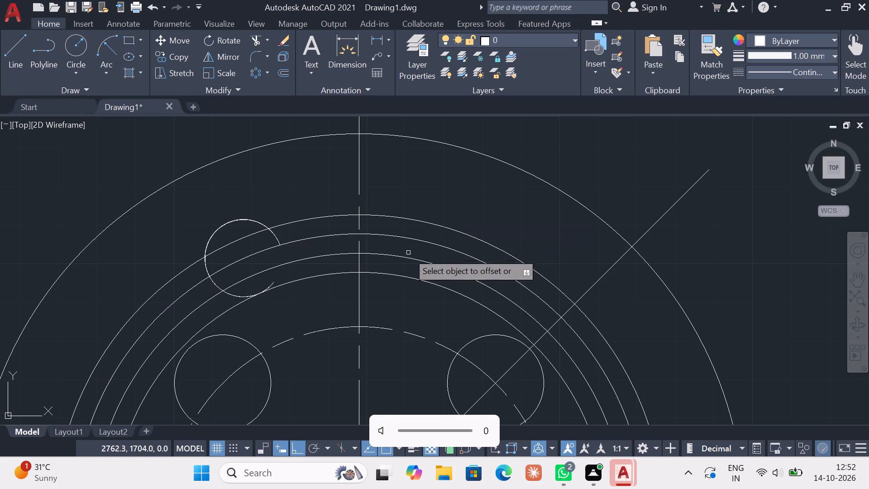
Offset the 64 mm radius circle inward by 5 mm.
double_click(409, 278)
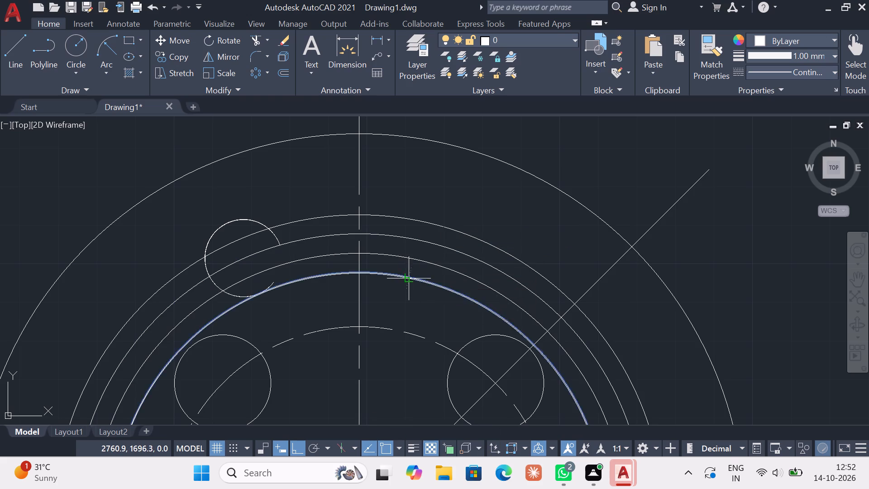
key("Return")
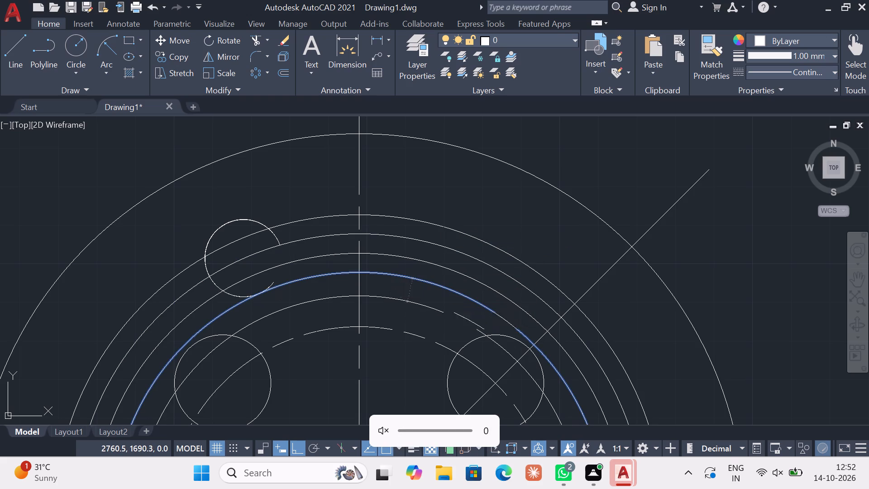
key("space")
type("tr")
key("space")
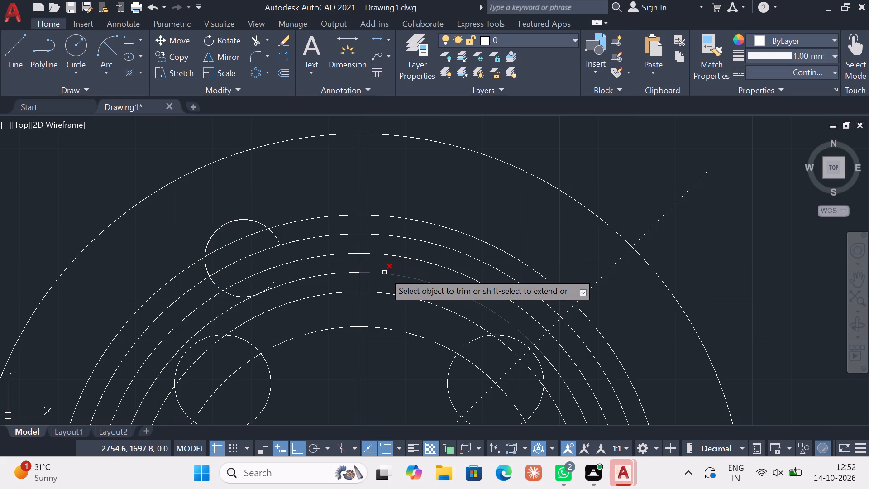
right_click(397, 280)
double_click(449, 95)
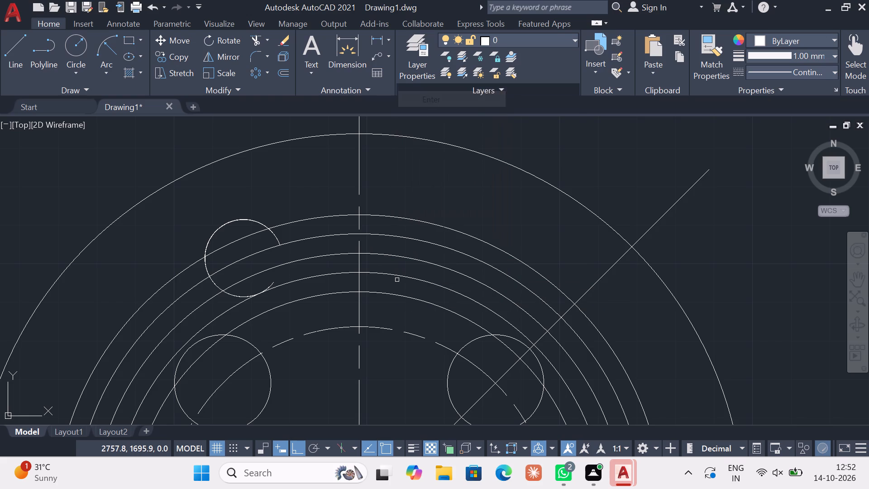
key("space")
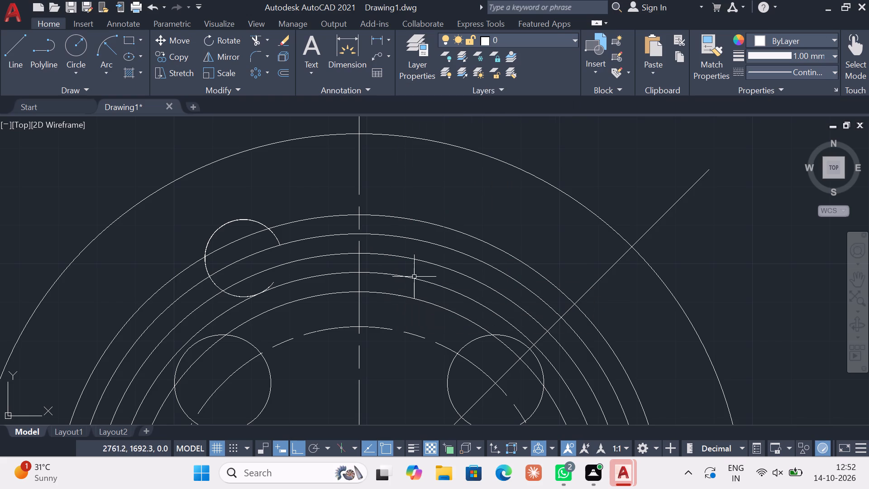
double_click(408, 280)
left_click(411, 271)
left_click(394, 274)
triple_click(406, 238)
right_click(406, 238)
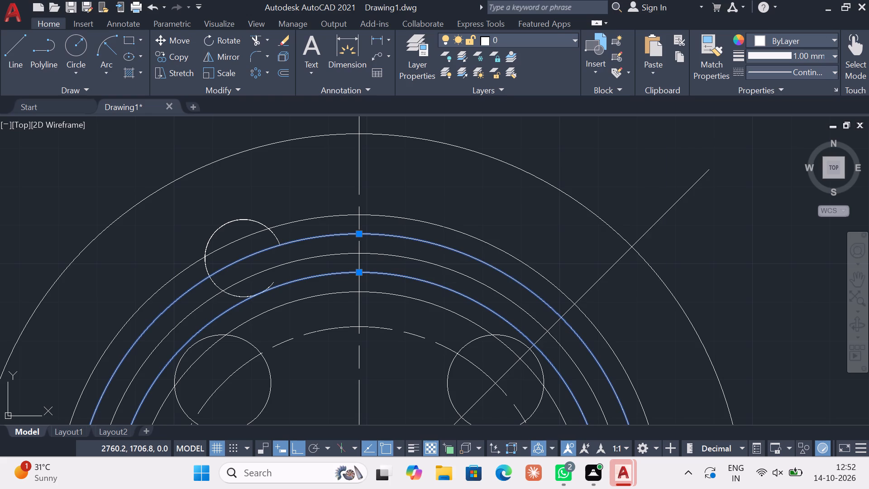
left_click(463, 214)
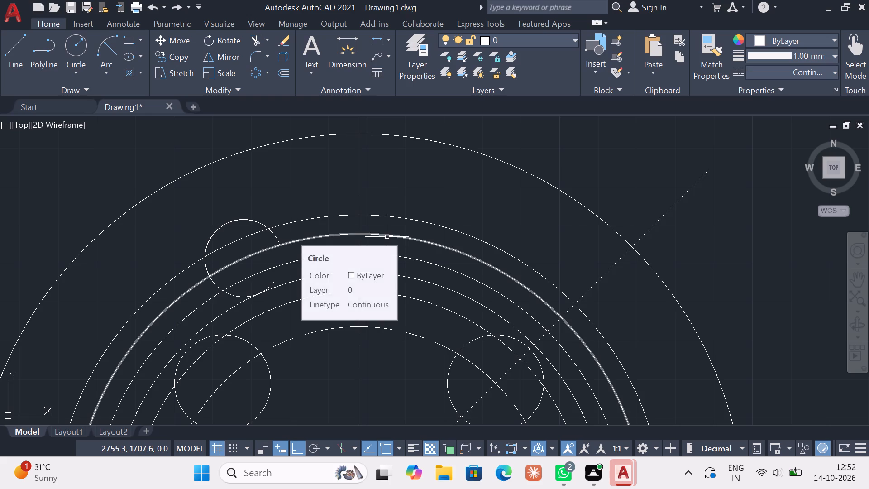
Erase the 69 mm radius circle between the 64 mm and 74 mm radius circles.
left_click(396, 257)
right_click(396, 257)
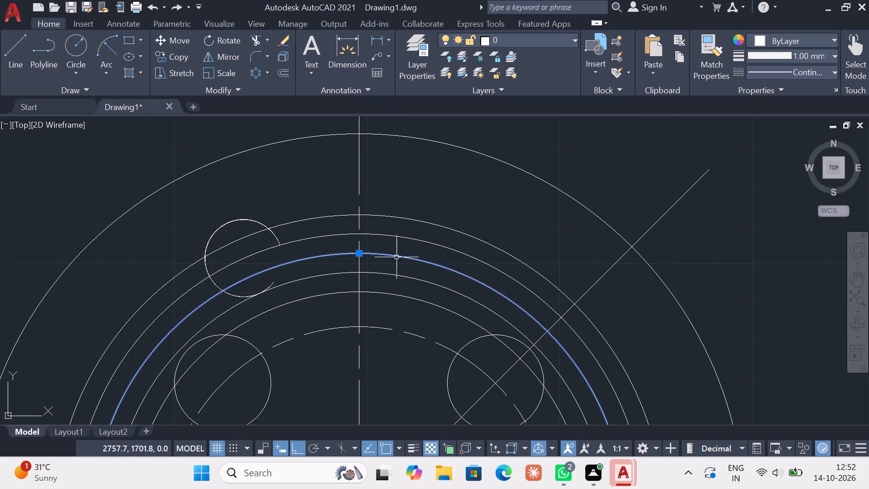
double_click(423, 196)
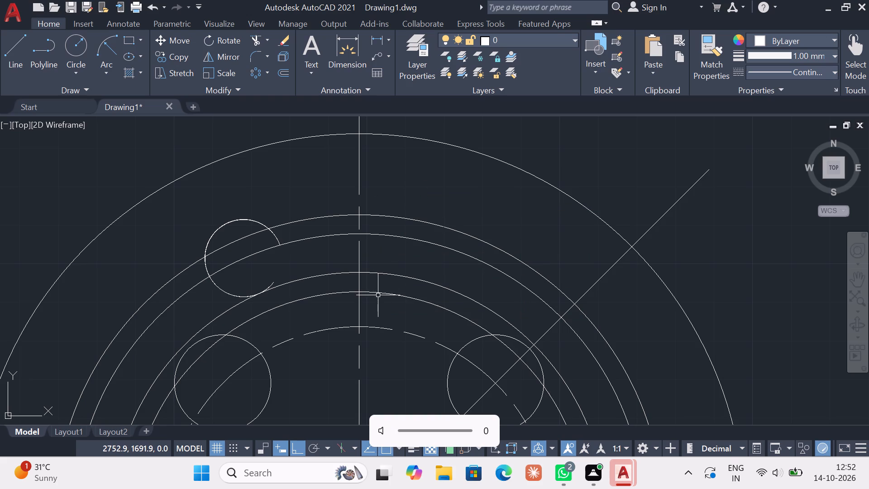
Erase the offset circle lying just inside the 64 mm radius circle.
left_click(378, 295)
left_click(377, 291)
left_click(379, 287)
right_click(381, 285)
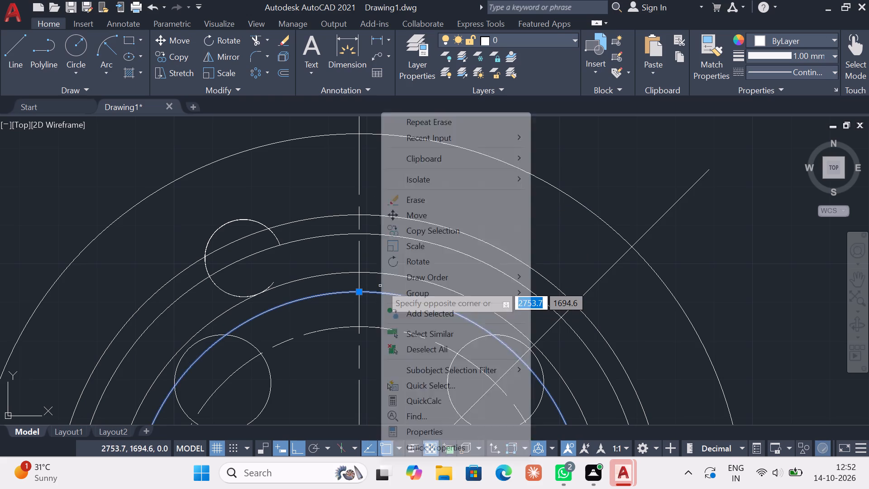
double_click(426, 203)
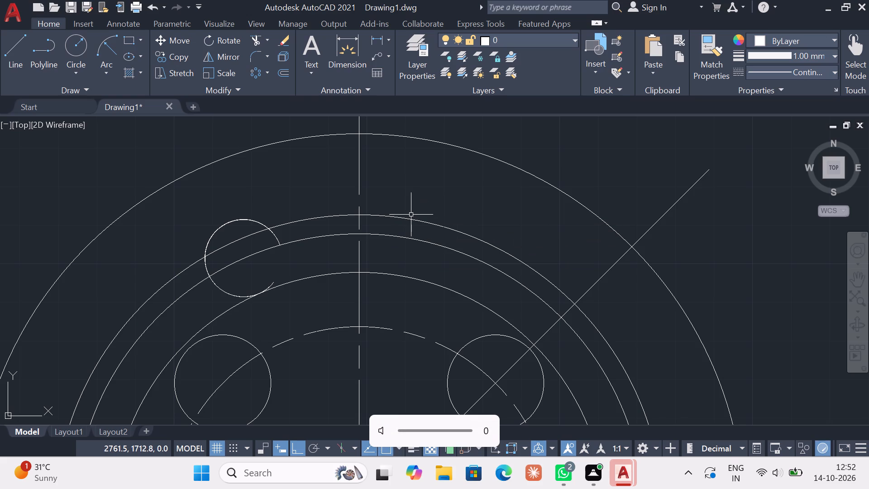
Offset the circle just outside the 74 mm radius circle outward by another 5 mm.
type("o")
key("space")
key("space")
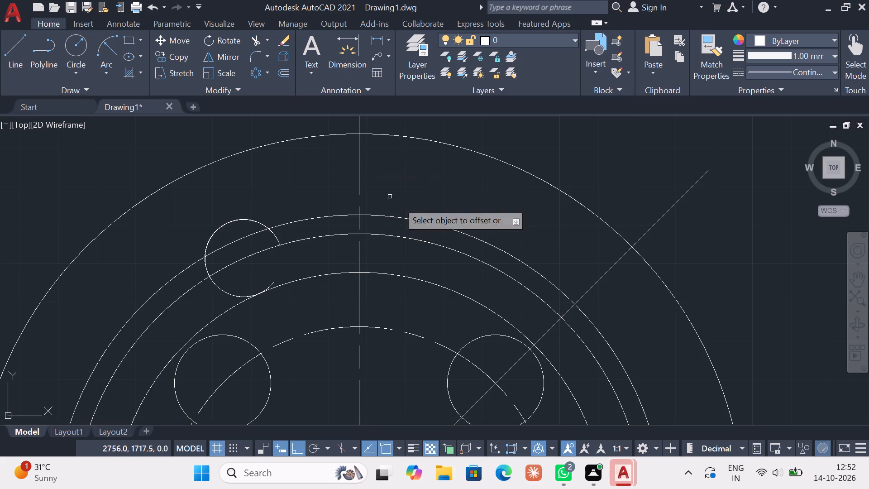
double_click(415, 219)
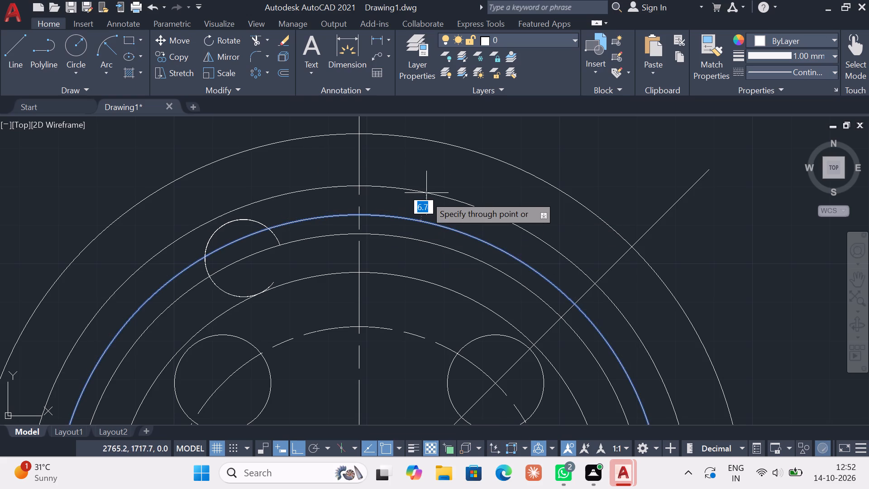
key("Return")
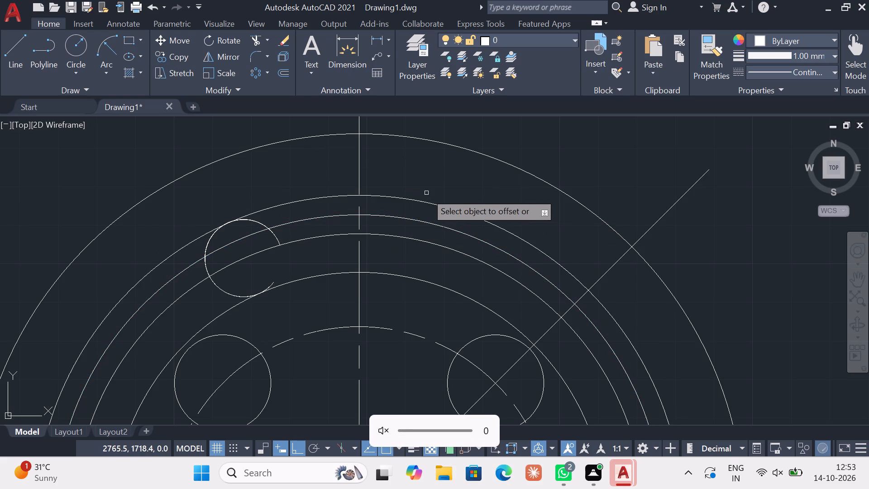
key("space")
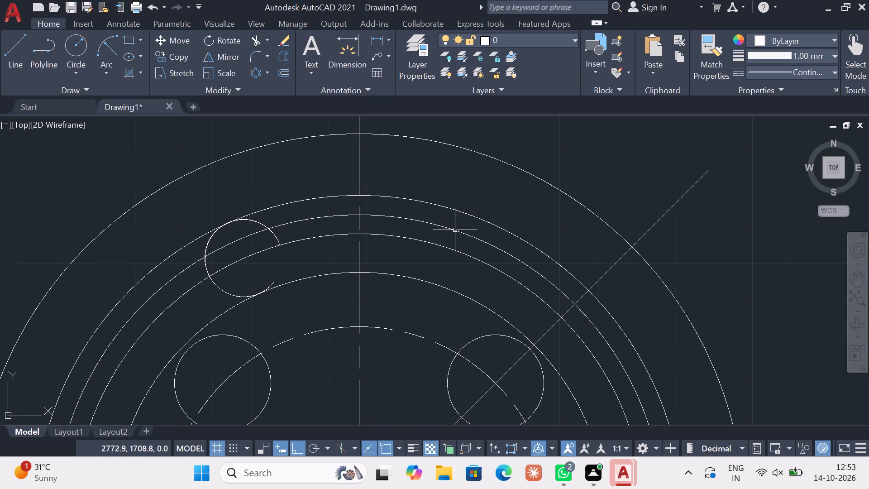
Erase the intermediate circle just inside the newest offset circle and the solid 74 mm radius circle covering the dashed circle.
double_click(451, 230)
right_click(450, 230)
left_click(503, 197)
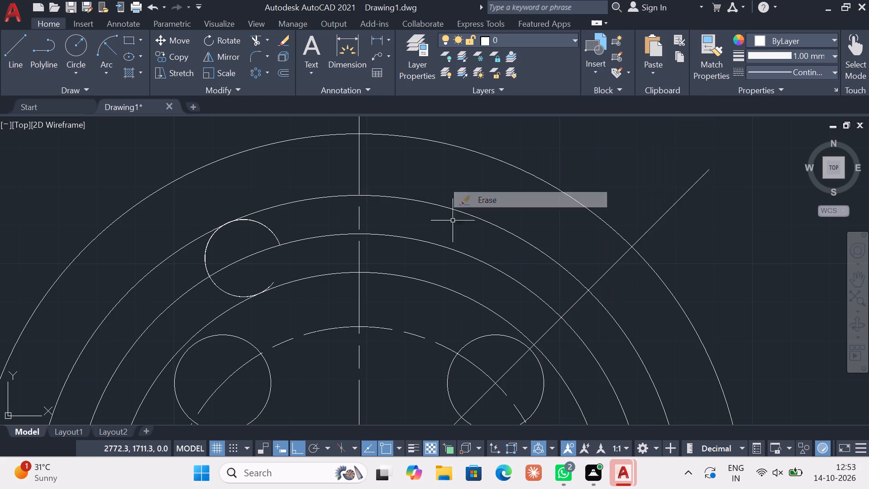
left_click(406, 237)
right_click(406, 237)
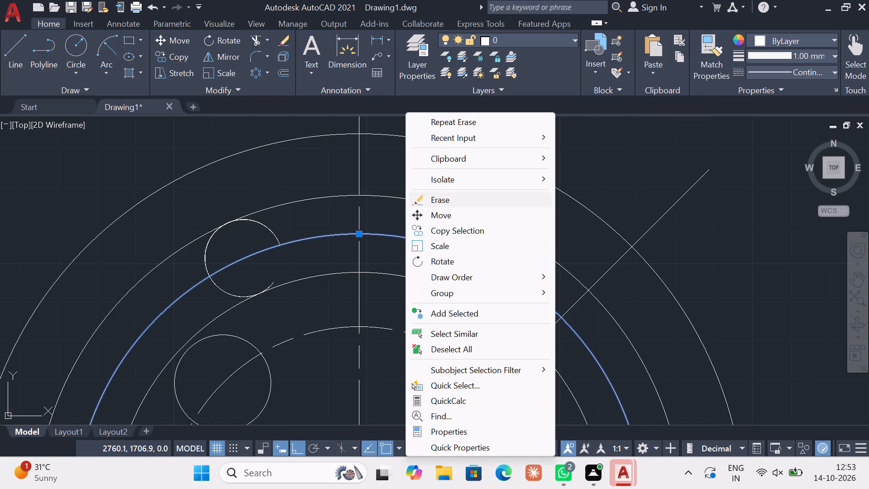
left_click(434, 204)
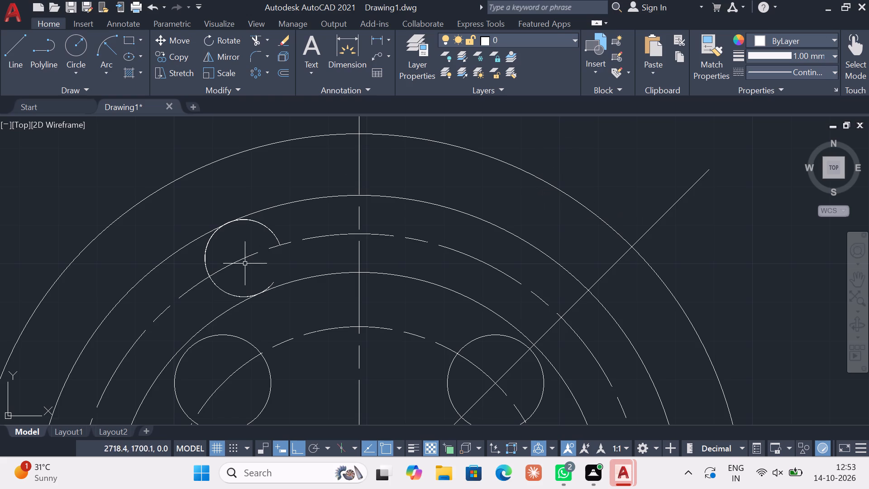
Delete one of the two overlapping 10 mm radius arcs at the left slot end.
double_click(272, 231)
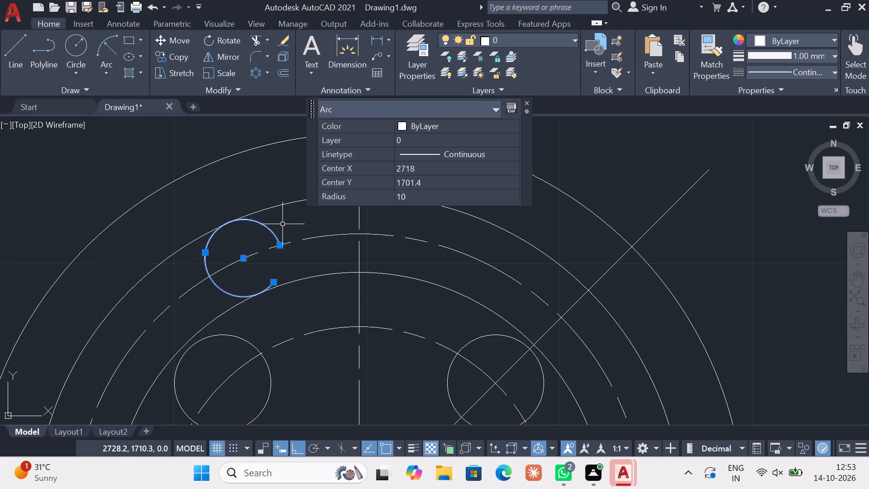
key("Delete")
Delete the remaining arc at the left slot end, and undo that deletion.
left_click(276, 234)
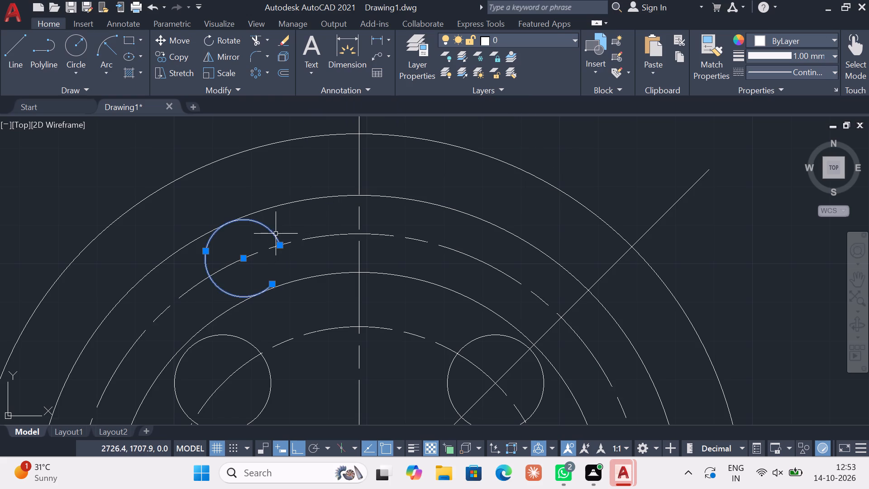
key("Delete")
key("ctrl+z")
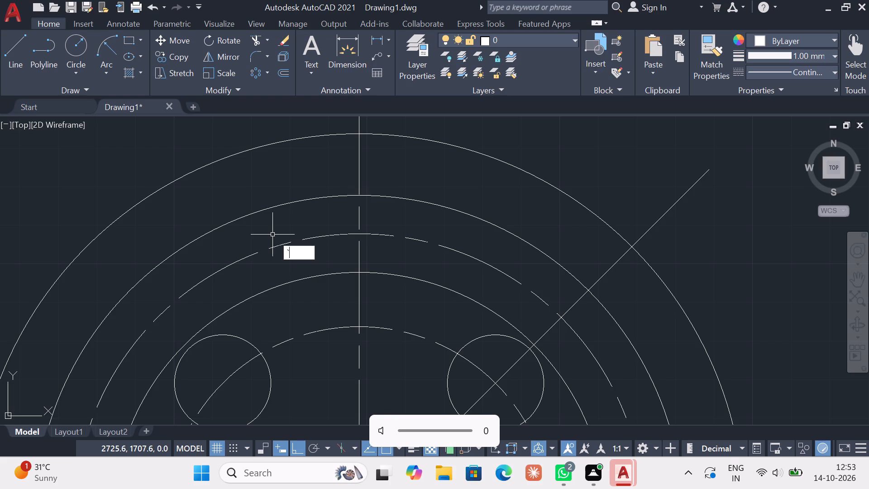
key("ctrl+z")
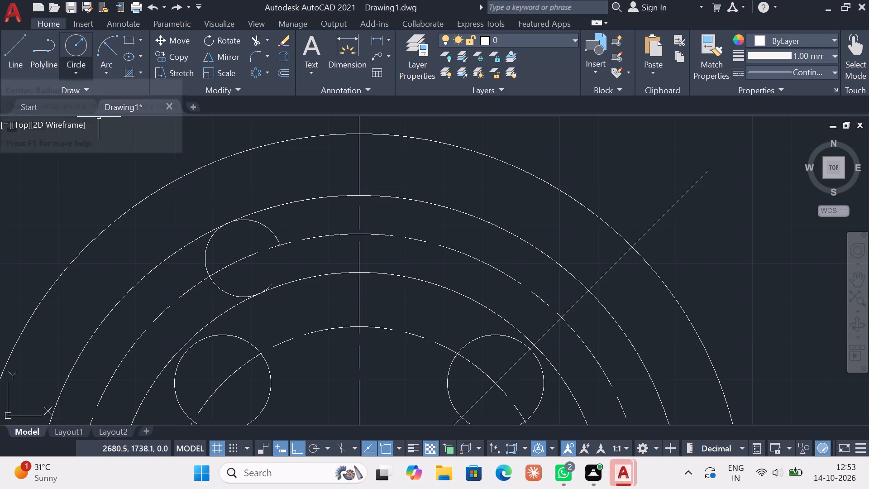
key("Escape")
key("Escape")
Draw a vertical line about 4 mm long downward from the centre of the left slot-end arc.
left_click(19, 58)
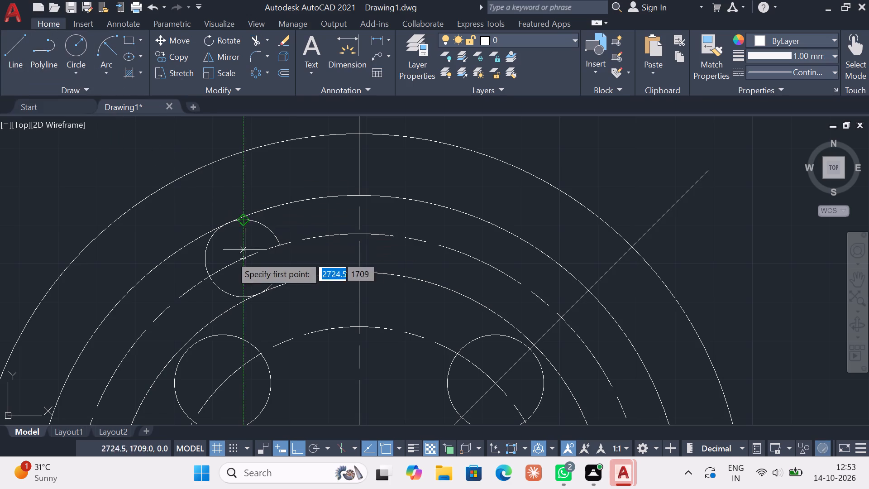
left_click(242, 259)
left_click(240, 273)
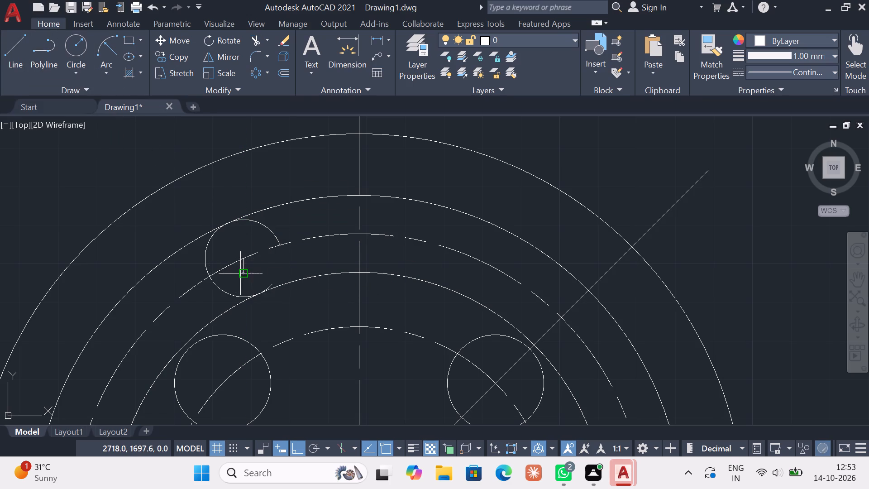
key("Escape")
key("Escape")
Delete the remaining 10 mm radius arc at the left slot end.
double_click(269, 283)
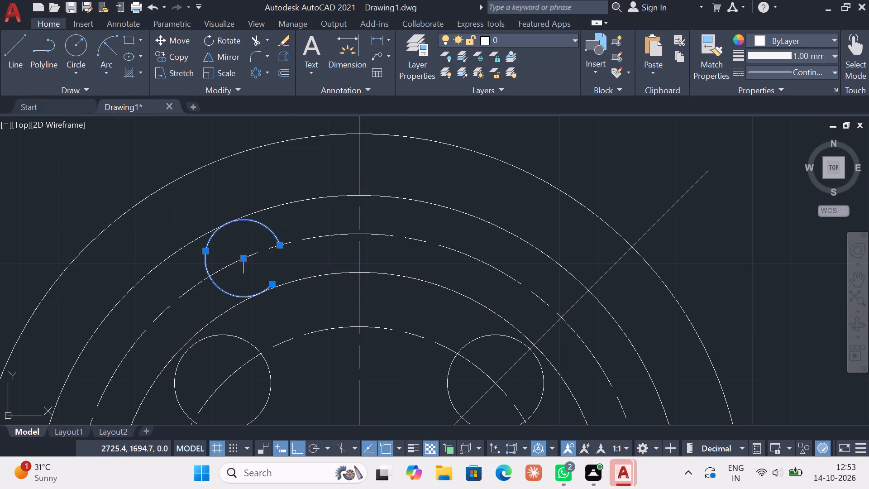
key("Delete")
key("Delete")
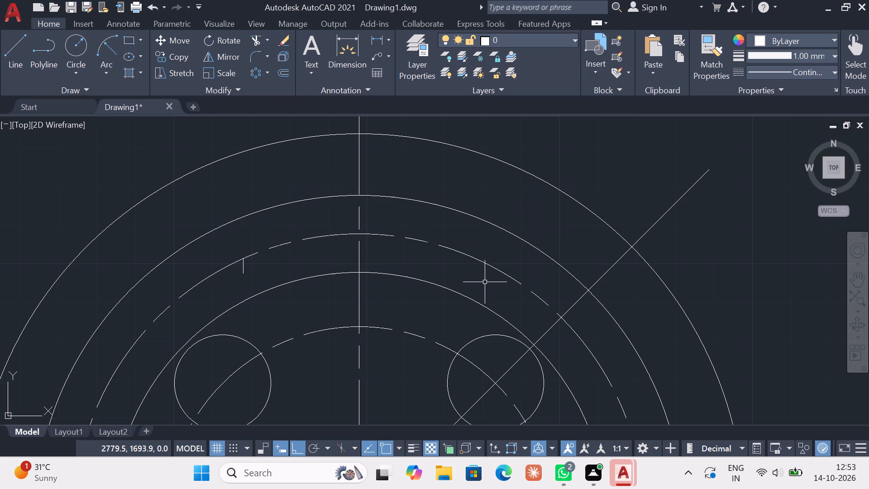
Draw a circle of about 10 mm radius centred on the upper end of the short vertical line at the left slot end.
left_click(71, 73)
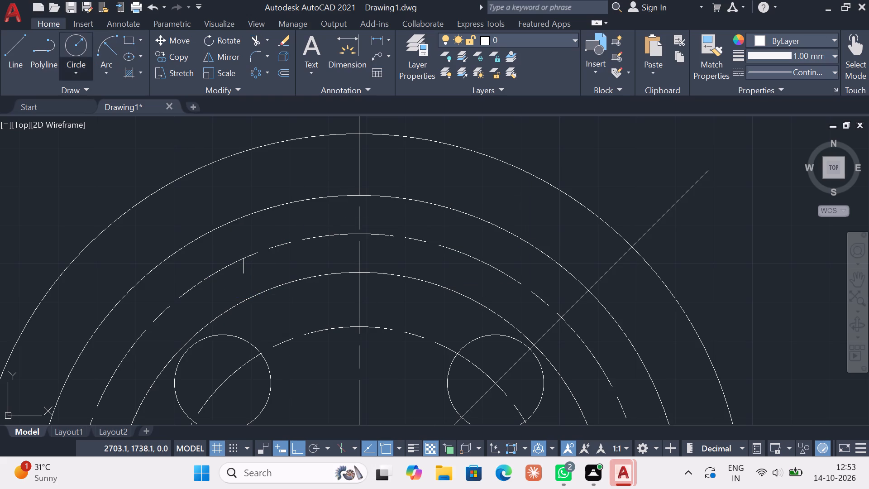
left_click(70, 101)
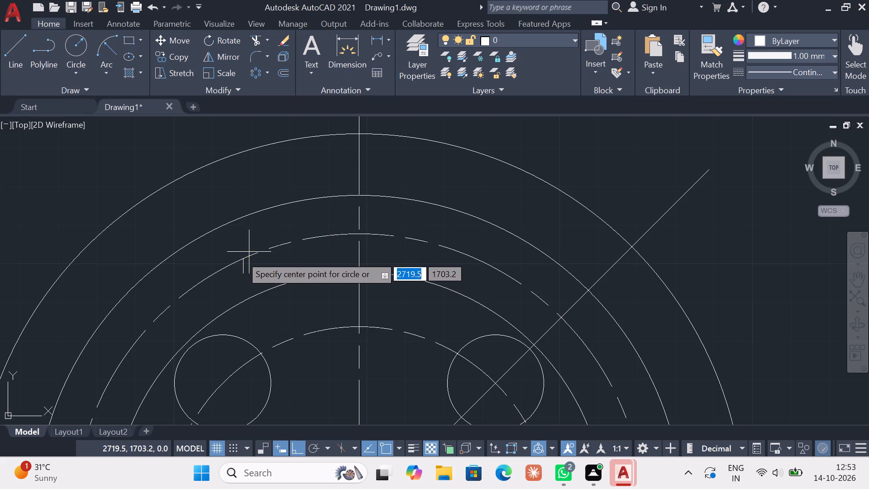
double_click(243, 259)
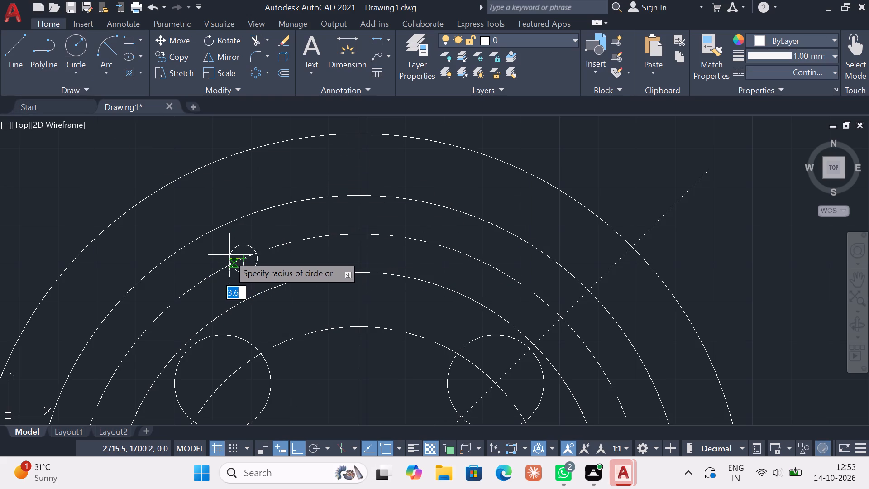
key("Return")
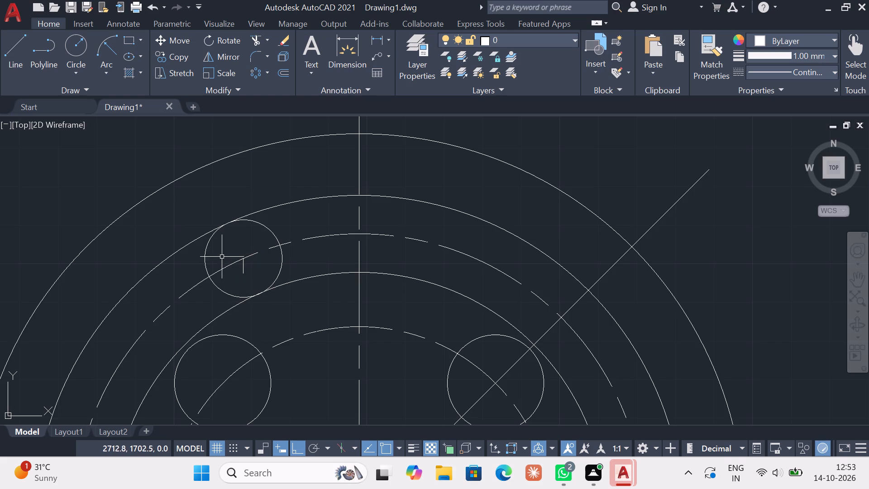
key("Escape")
Trim the circle to the rounded left slot end, and trim away the slot circles beyond it and the short vertical line.
left_click(254, 37)
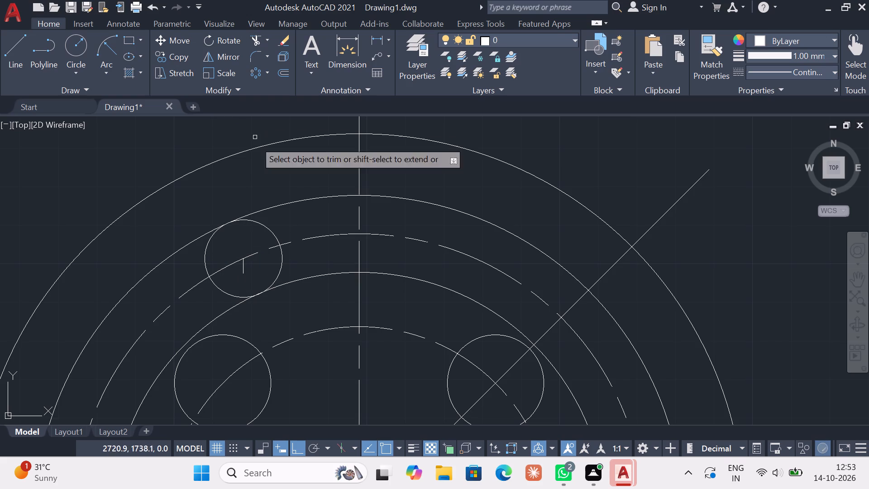
left_click(261, 227)
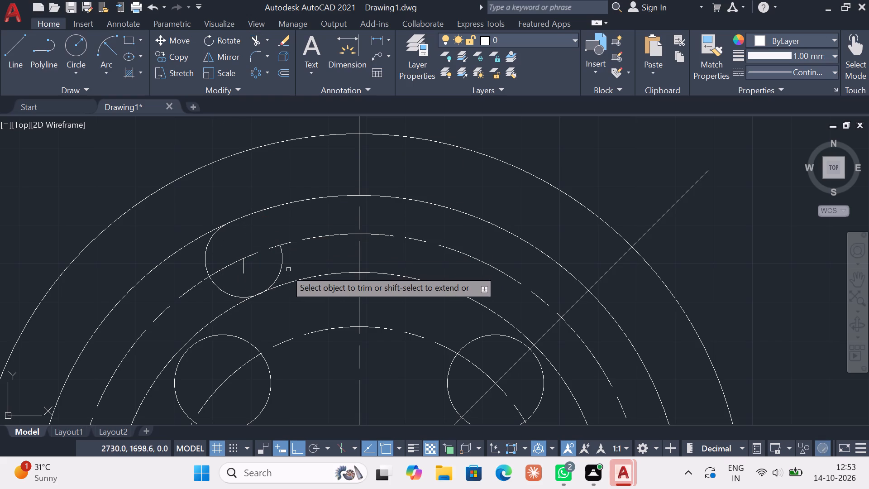
left_click(282, 268)
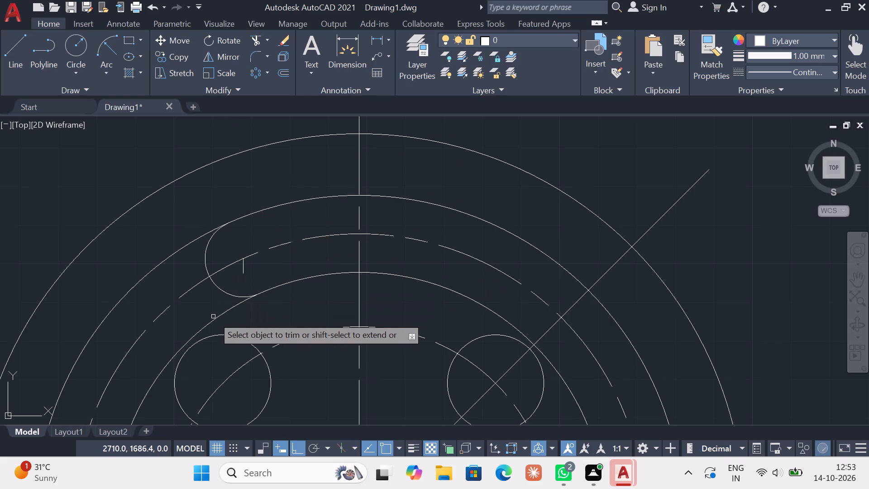
left_click(215, 316)
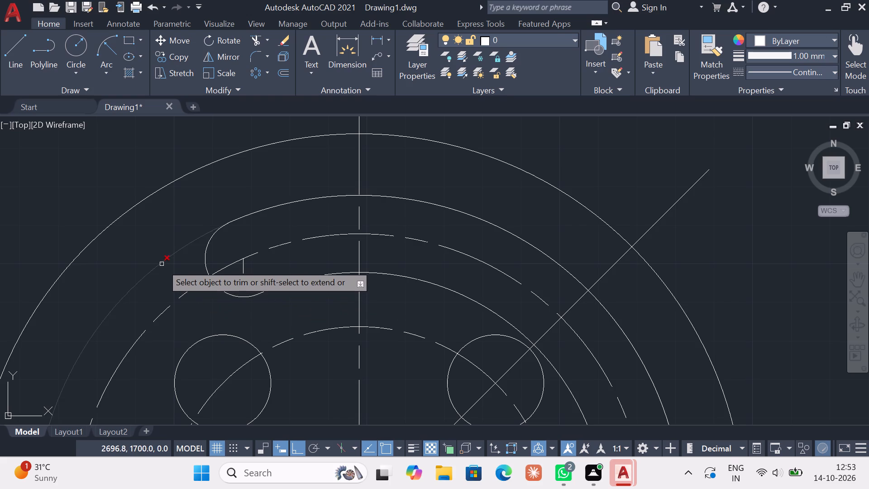
left_click(162, 264)
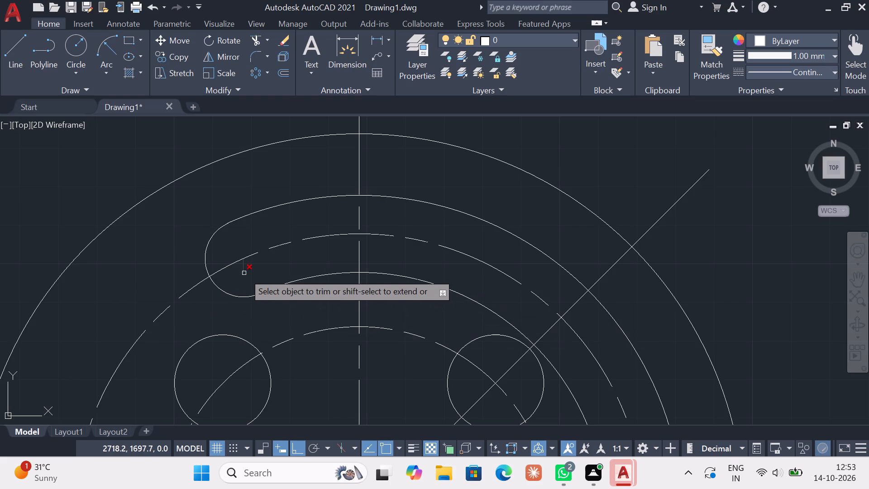
left_click(244, 273)
key("Escape")
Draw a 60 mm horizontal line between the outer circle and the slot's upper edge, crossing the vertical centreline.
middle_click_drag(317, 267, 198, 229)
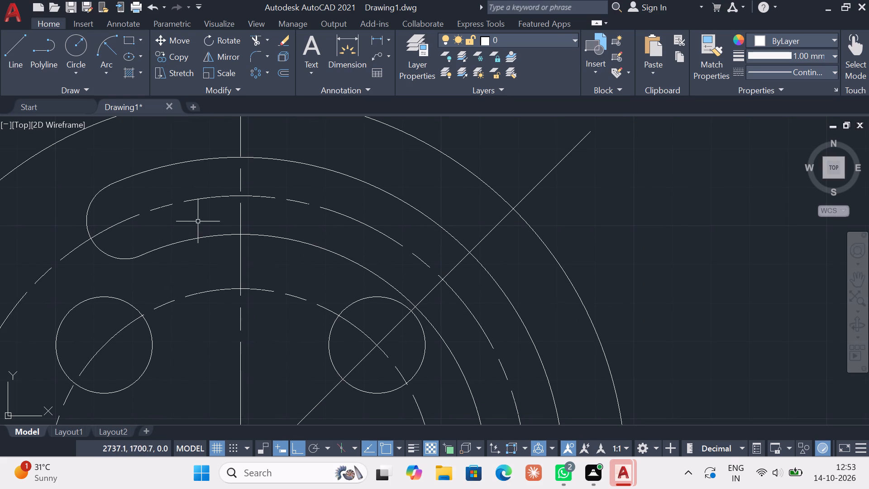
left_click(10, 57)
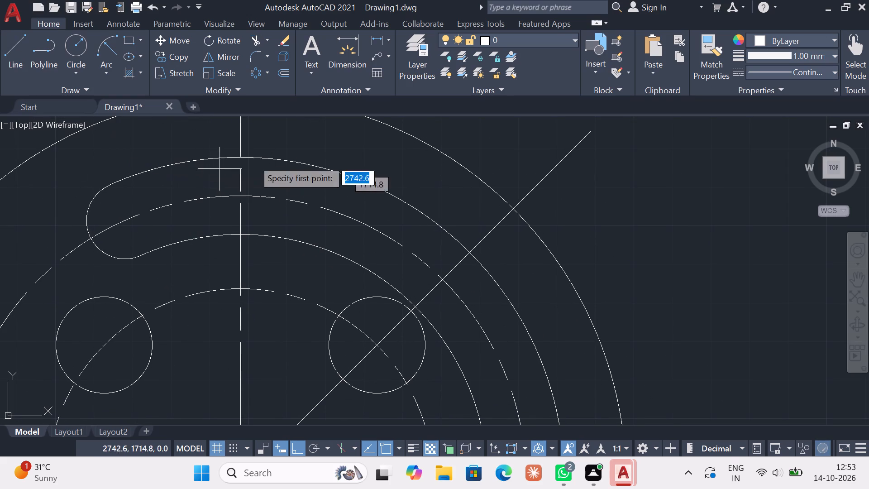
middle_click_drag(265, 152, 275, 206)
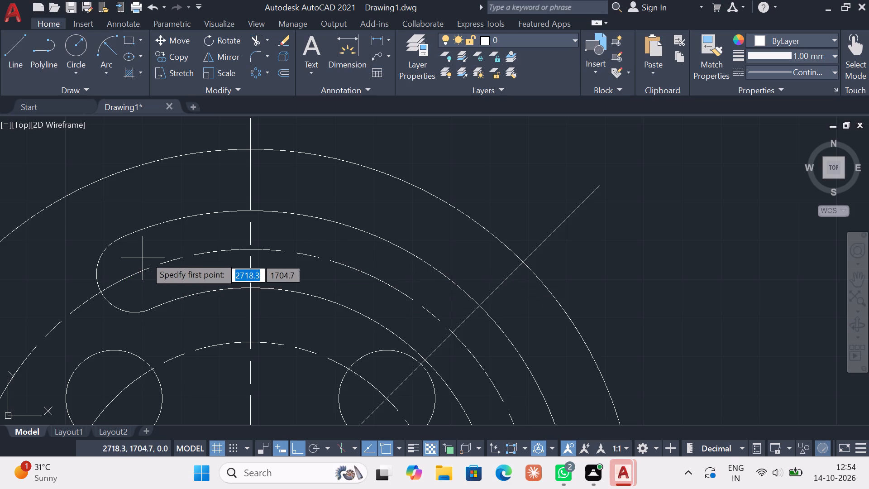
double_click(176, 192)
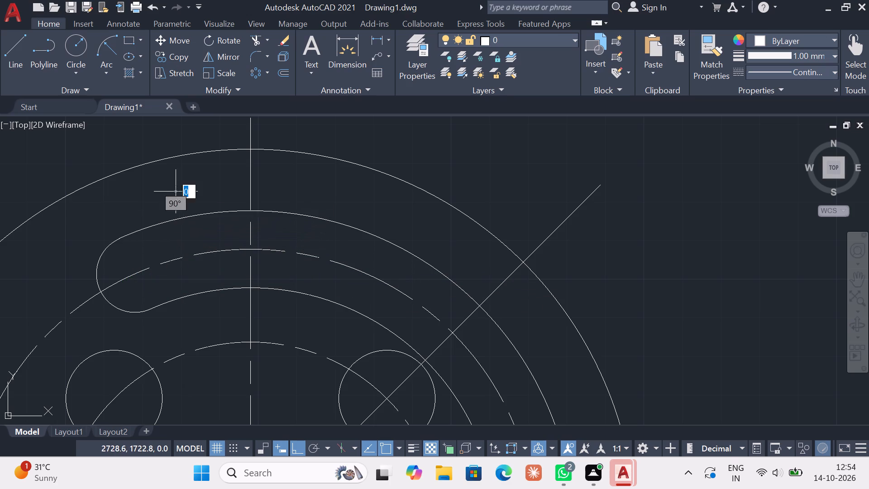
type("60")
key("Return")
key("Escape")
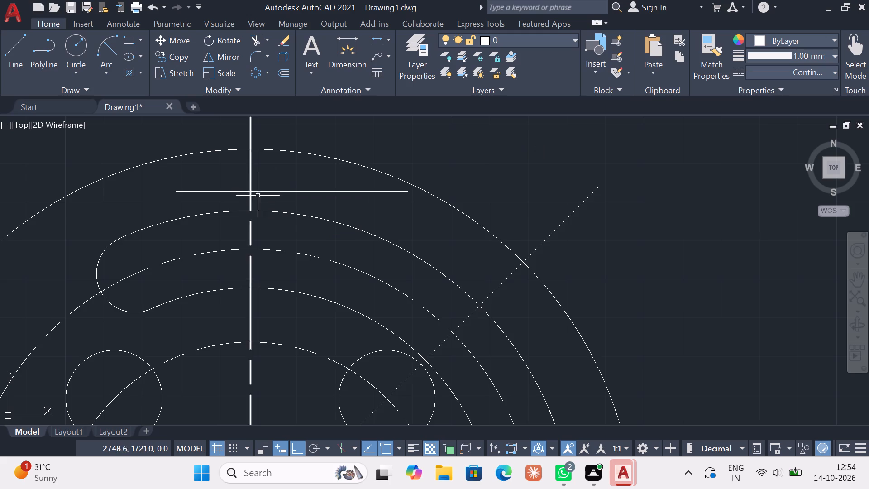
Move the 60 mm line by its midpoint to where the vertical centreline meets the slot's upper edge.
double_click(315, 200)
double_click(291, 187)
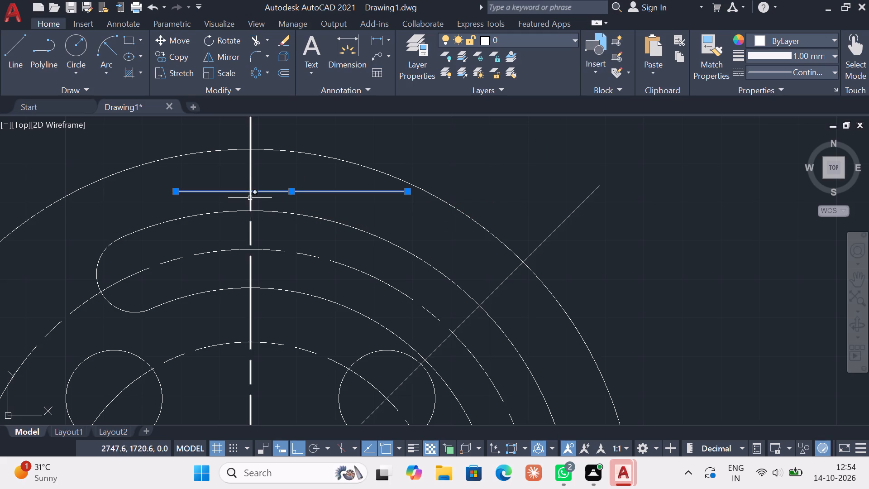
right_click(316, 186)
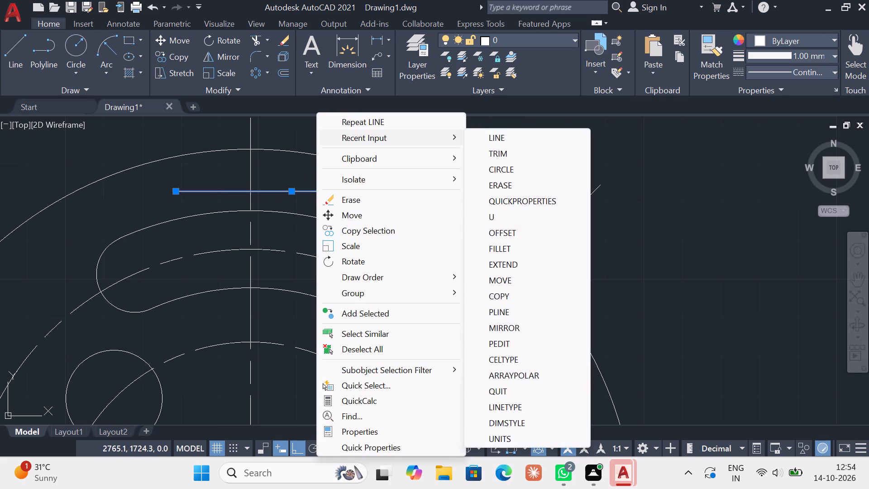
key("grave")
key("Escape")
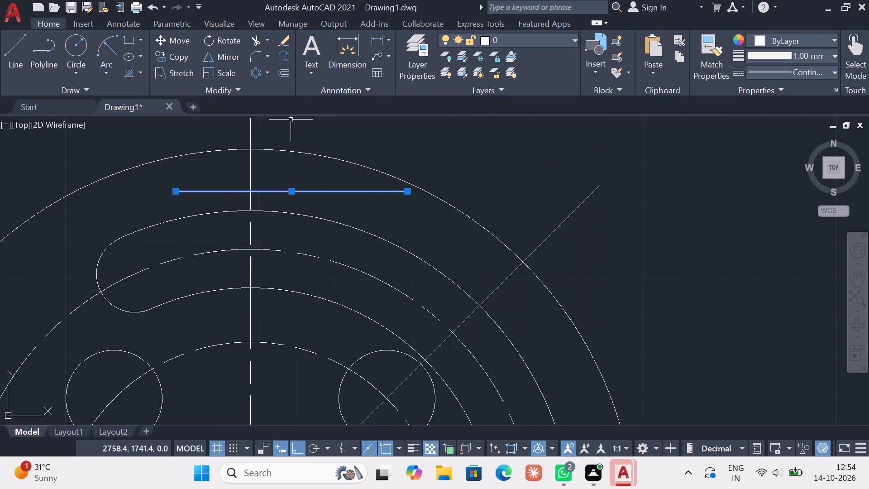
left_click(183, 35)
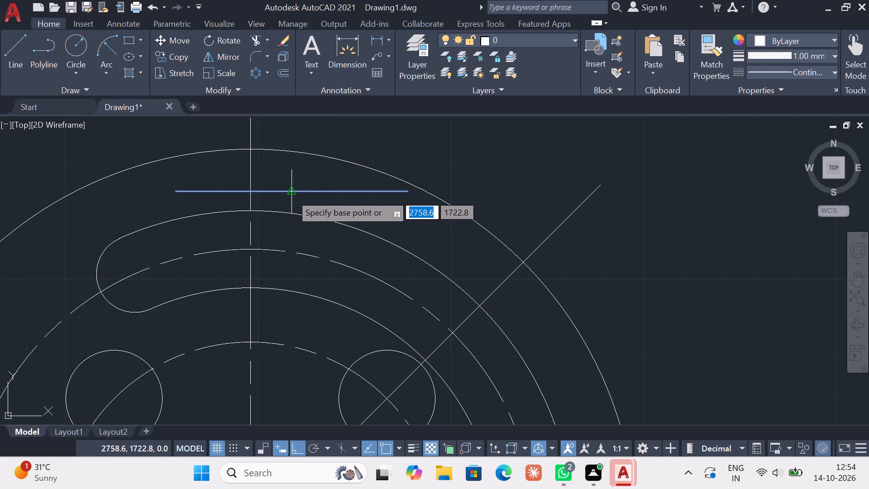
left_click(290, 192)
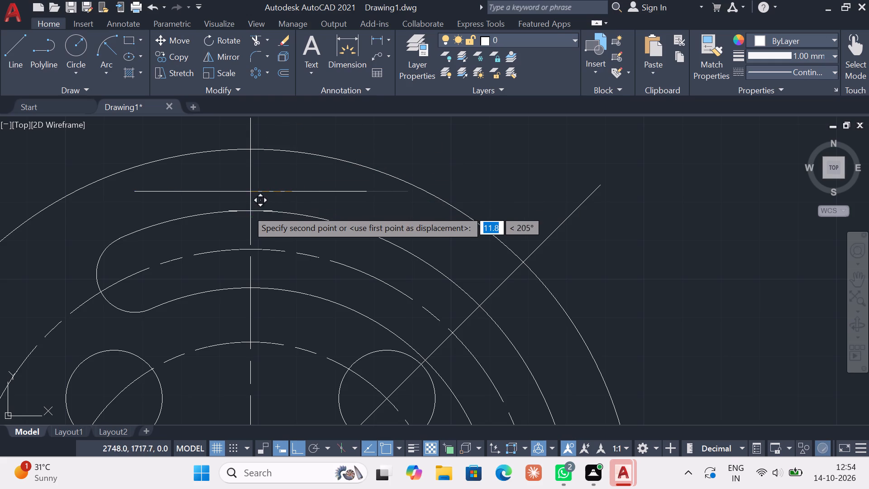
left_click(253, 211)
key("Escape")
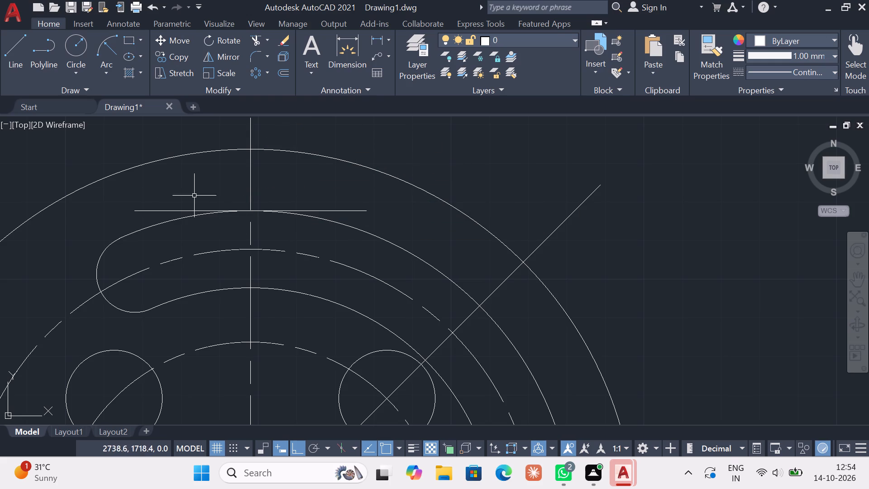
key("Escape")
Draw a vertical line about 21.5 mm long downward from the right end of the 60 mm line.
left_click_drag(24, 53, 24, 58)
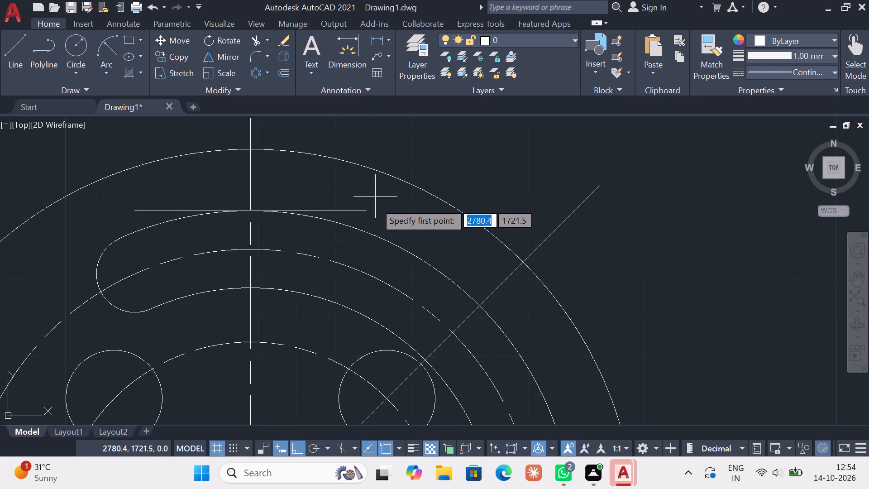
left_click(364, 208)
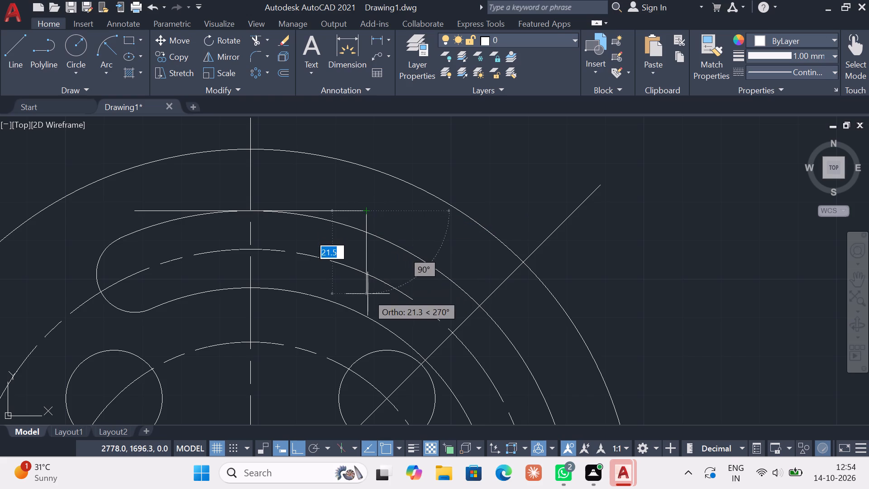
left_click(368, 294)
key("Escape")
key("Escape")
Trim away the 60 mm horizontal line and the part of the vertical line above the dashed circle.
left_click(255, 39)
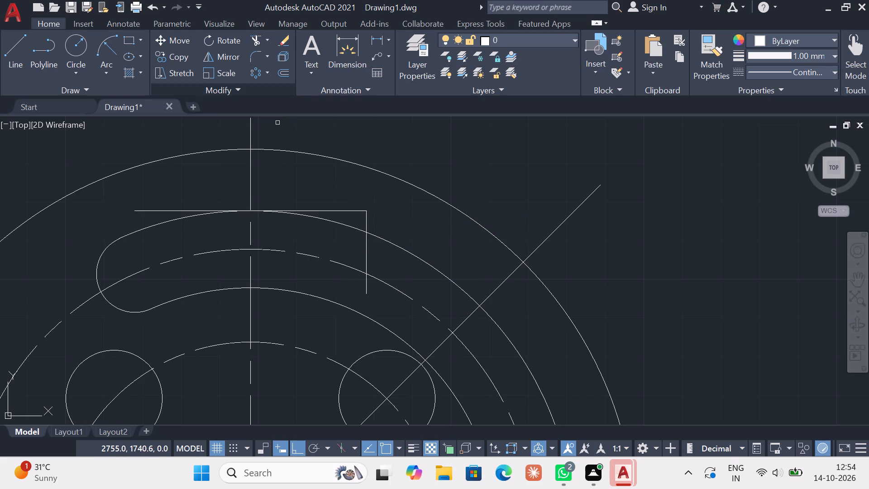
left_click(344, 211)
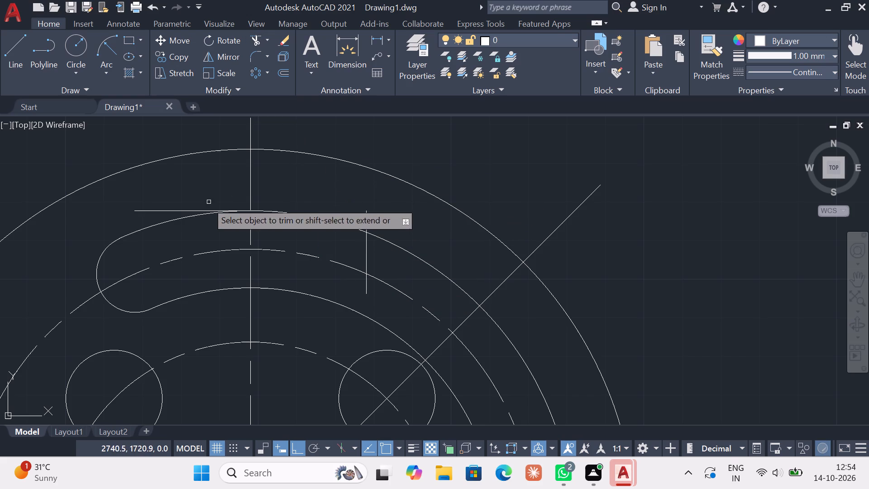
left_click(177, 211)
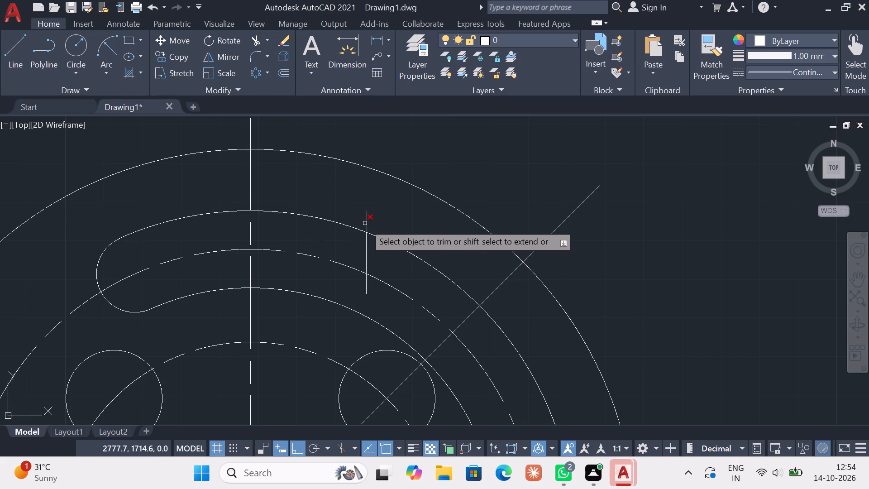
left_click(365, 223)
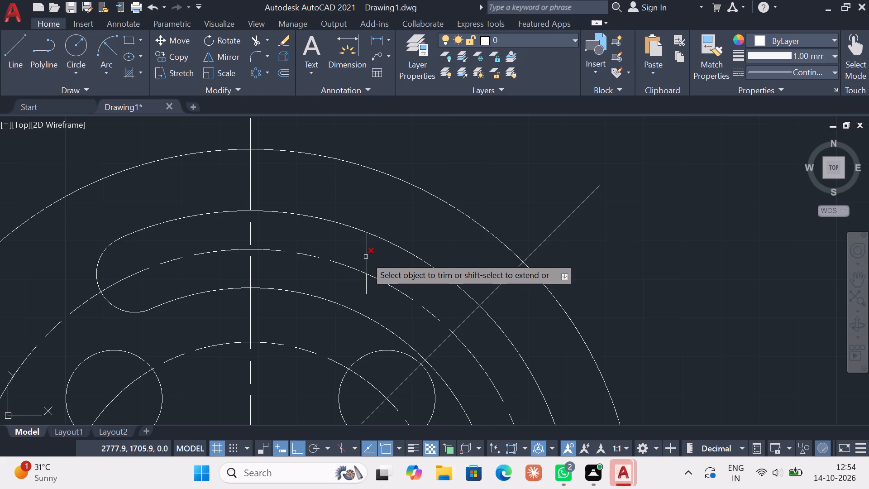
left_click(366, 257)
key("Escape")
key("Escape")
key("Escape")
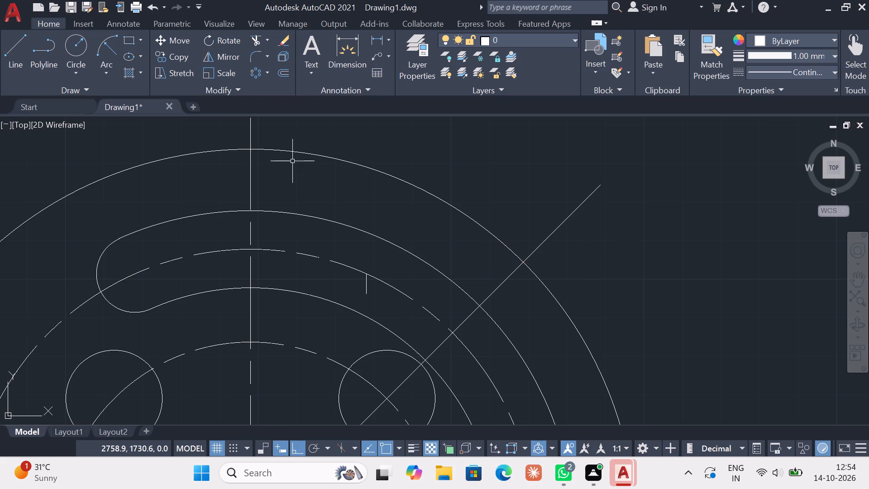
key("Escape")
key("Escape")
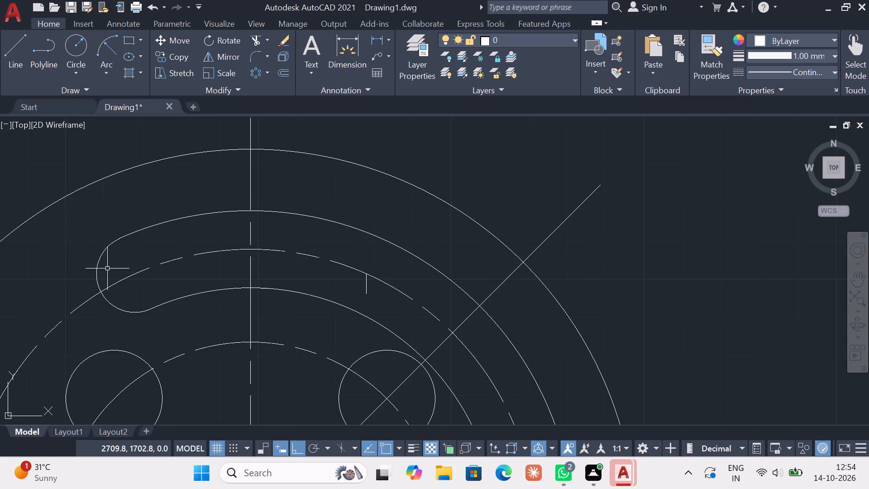
Mirror the left slot-end arc about the vertical centreline, keeping the original arc.
left_click(99, 263)
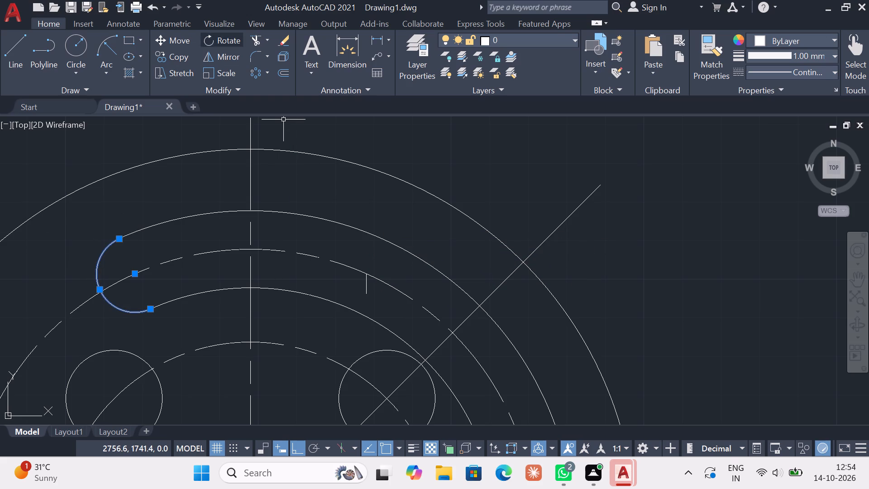
double_click(222, 55)
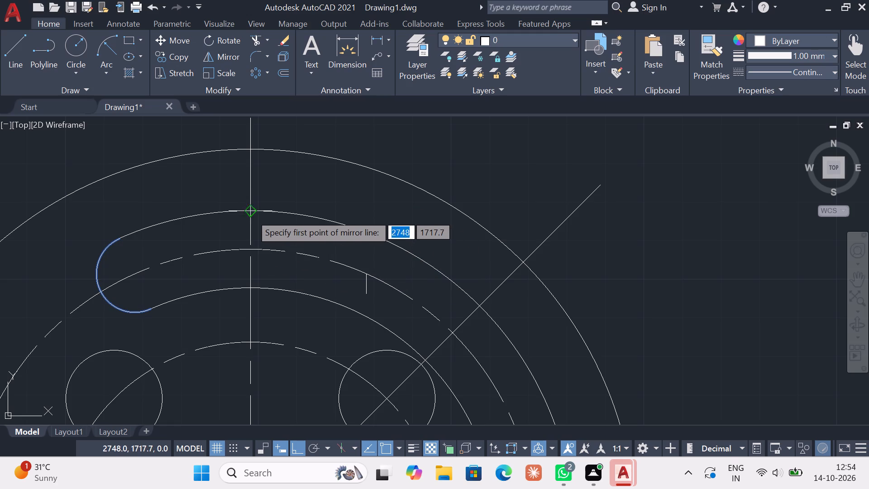
left_click(254, 212)
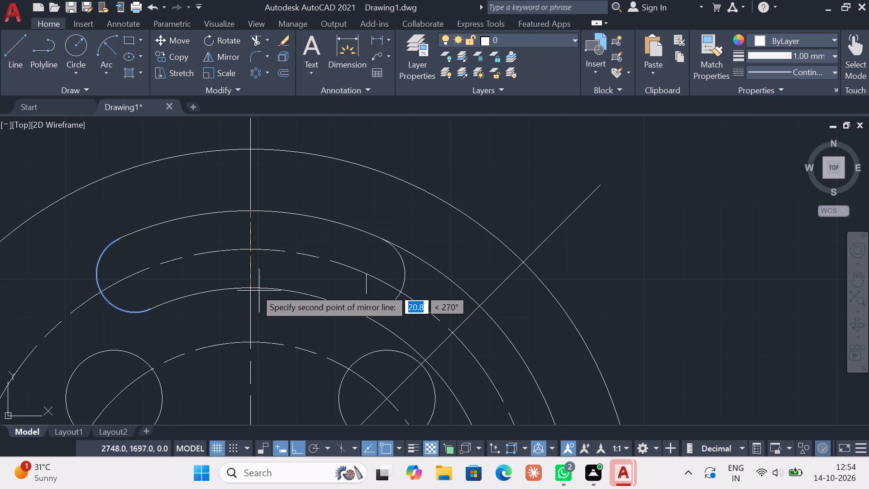
double_click(252, 288)
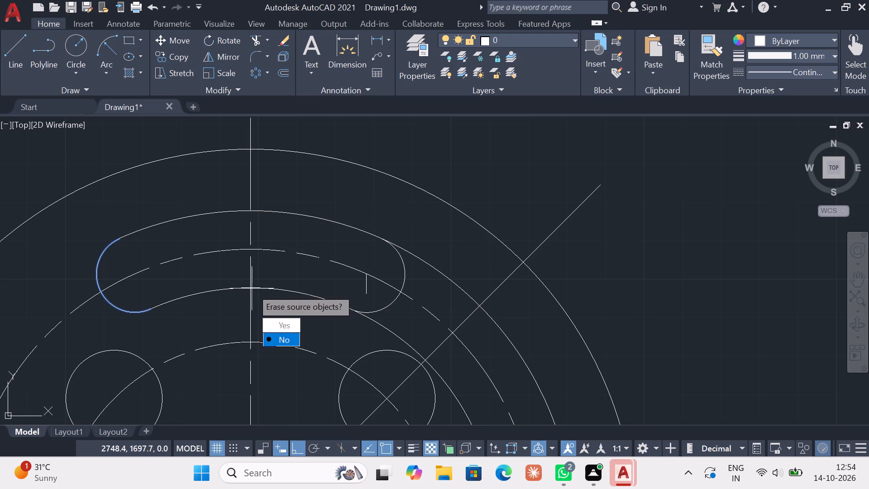
left_click(280, 343)
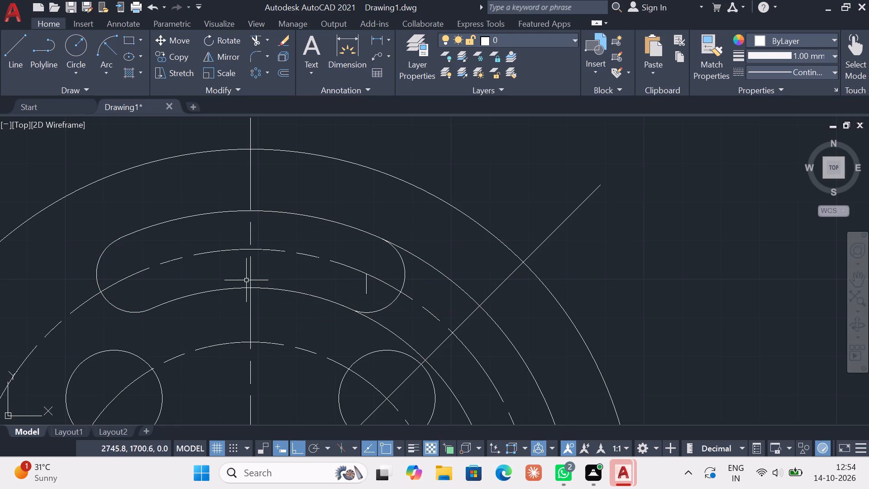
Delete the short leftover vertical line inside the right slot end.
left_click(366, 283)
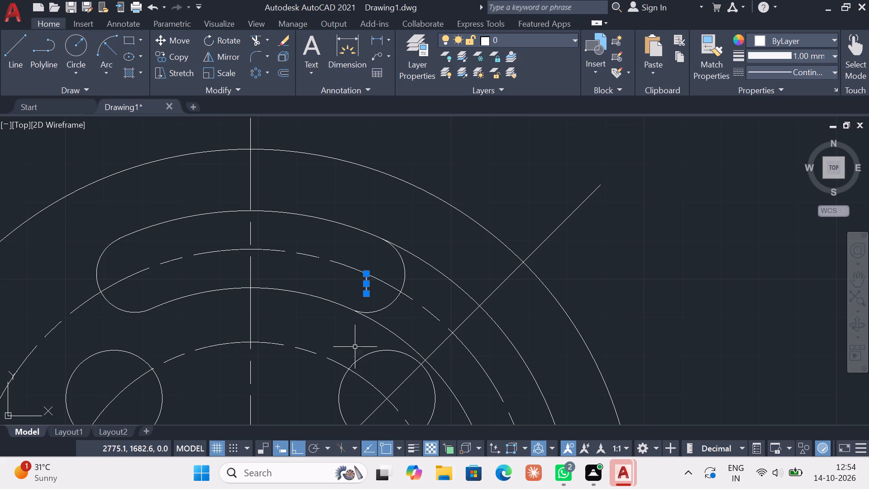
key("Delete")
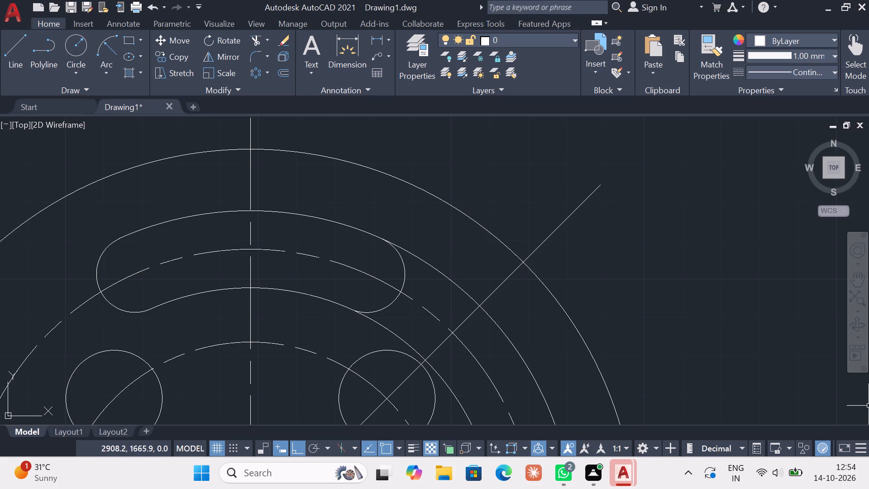
Trim the outer and inner slot arcs between the upper slot's right end and the diagonal line.
double_click(258, 43)
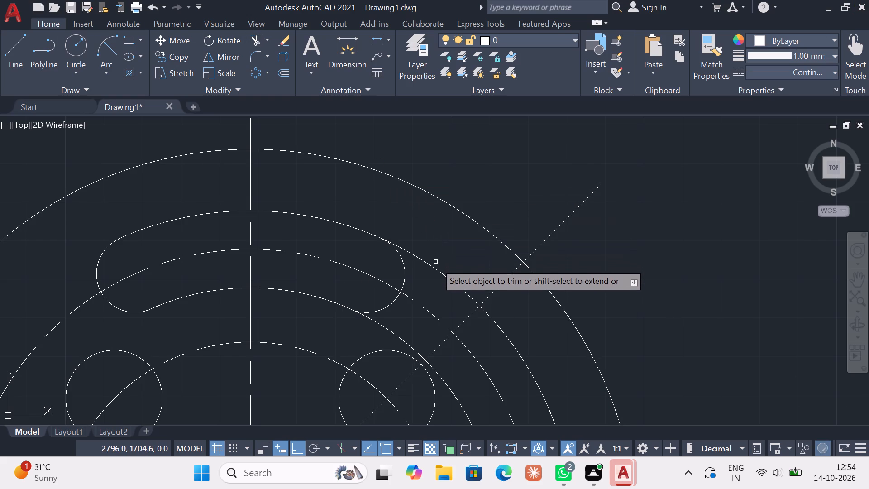
left_click(434, 266)
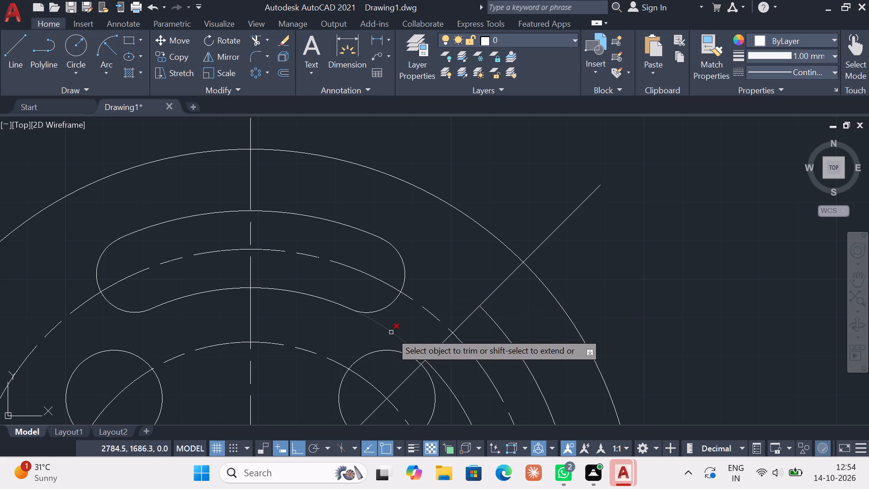
left_click(391, 332)
middle_click_drag(409, 307, 367, 150)
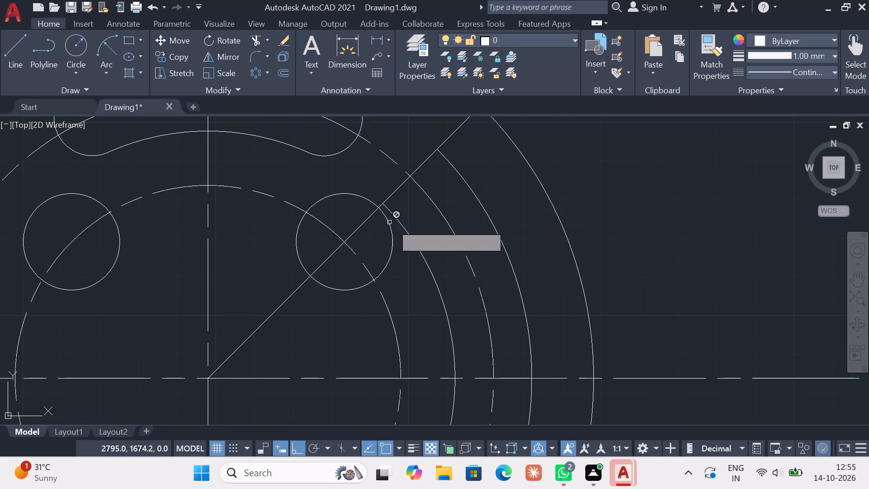
key("Escape")
Delete the leftover inner solid arc beyond the diagonal line, just inside the larger dashed circle.
left_click(406, 233)
key("Delete")
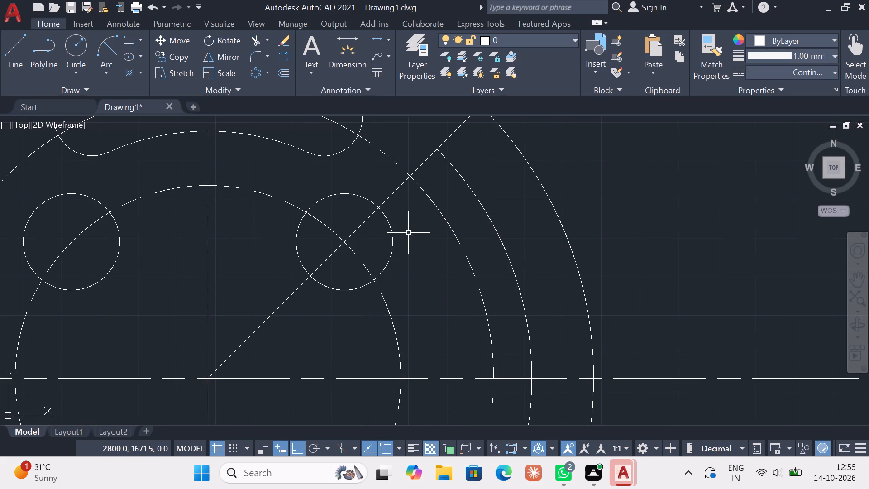
Mirror the four arcs of the upper slot about the horizontal centreline through the flange centre, keeping the originals.
scroll(411, 233, "down", 3)
scroll(318, 199, "up", 1)
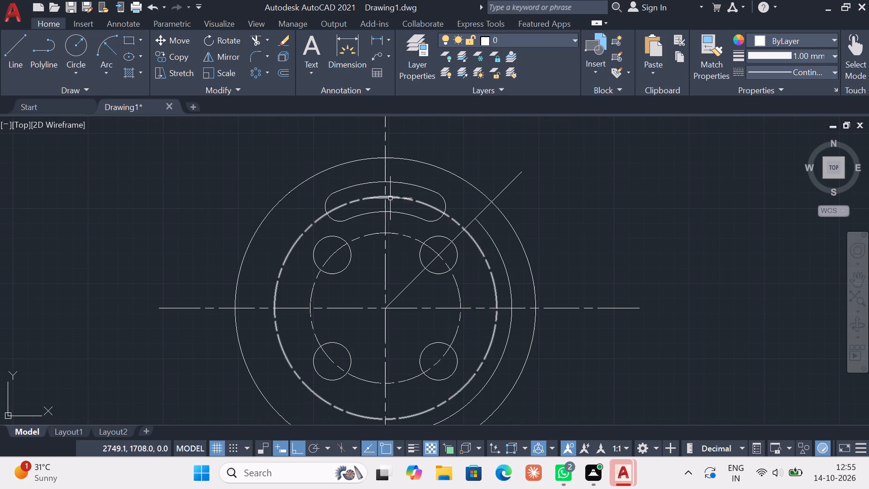
middle_click_drag(377, 248, 363, 250)
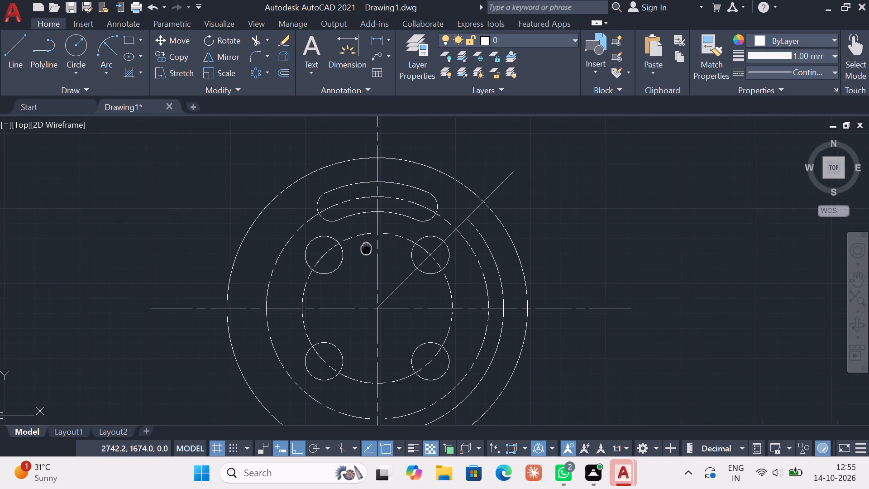
middle_click_drag(363, 250, 314, 234)
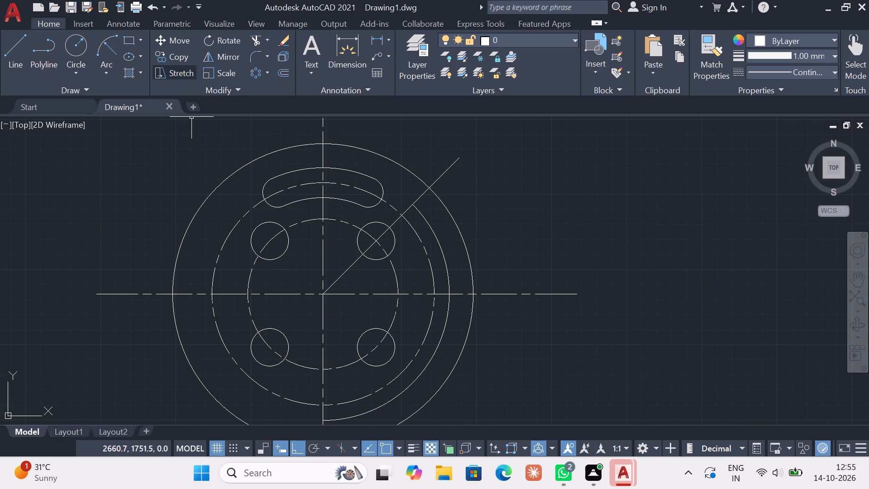
left_click(212, 56)
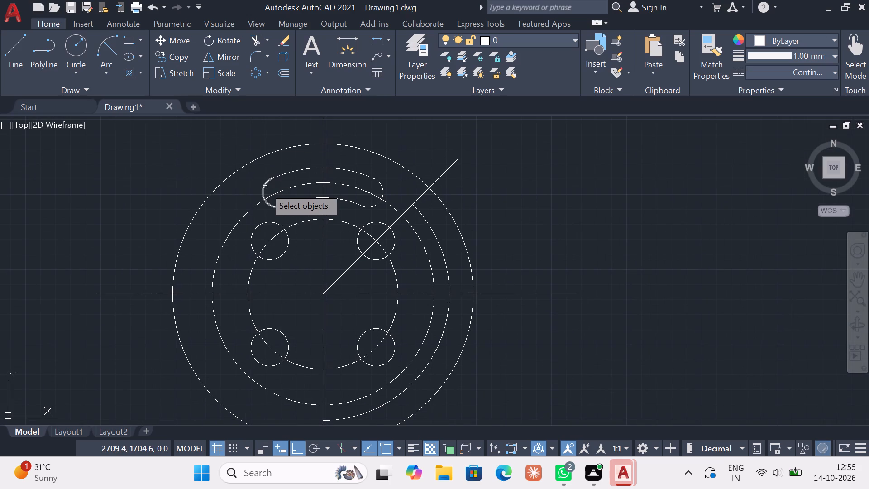
left_click(265, 187)
left_click(293, 172)
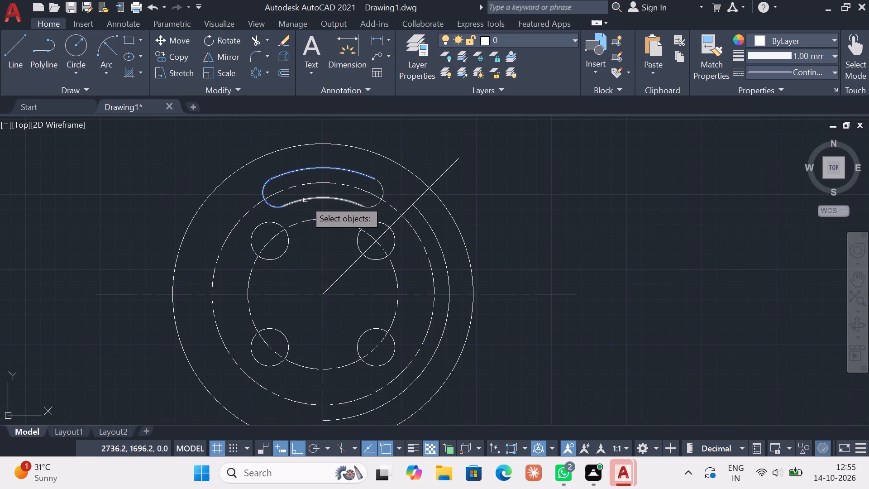
left_click(306, 201)
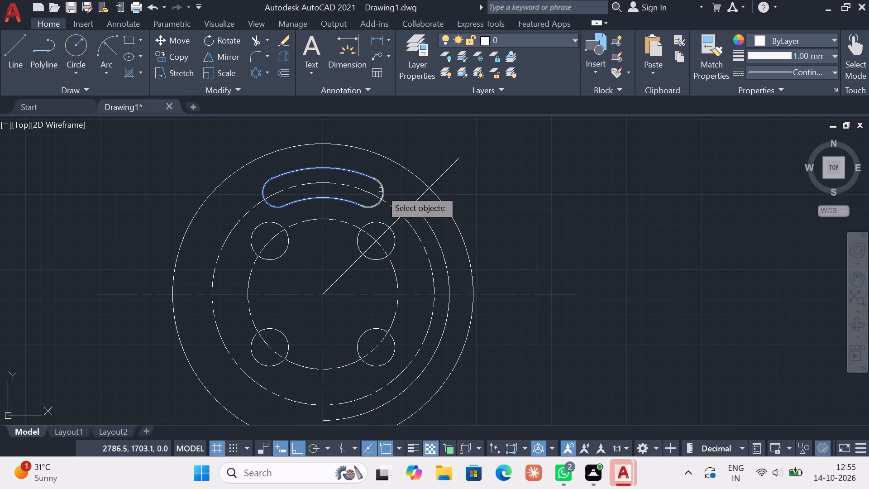
left_click(381, 190)
right_click(382, 190)
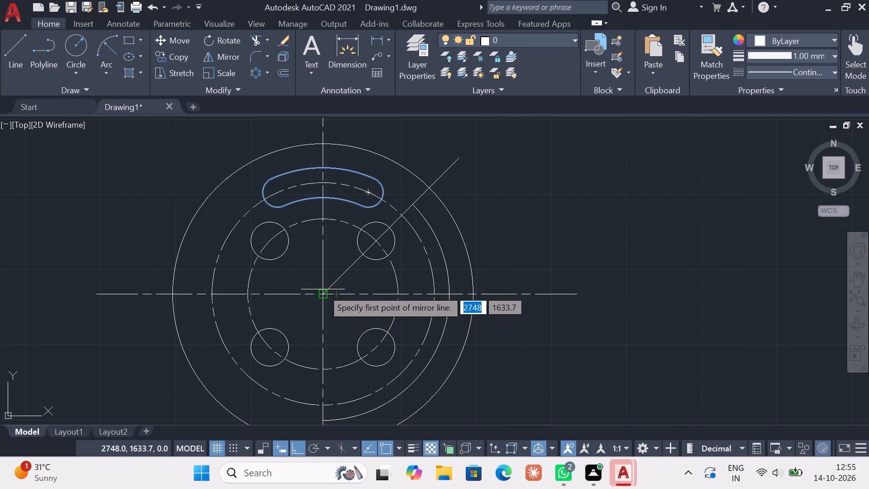
left_click(322, 291)
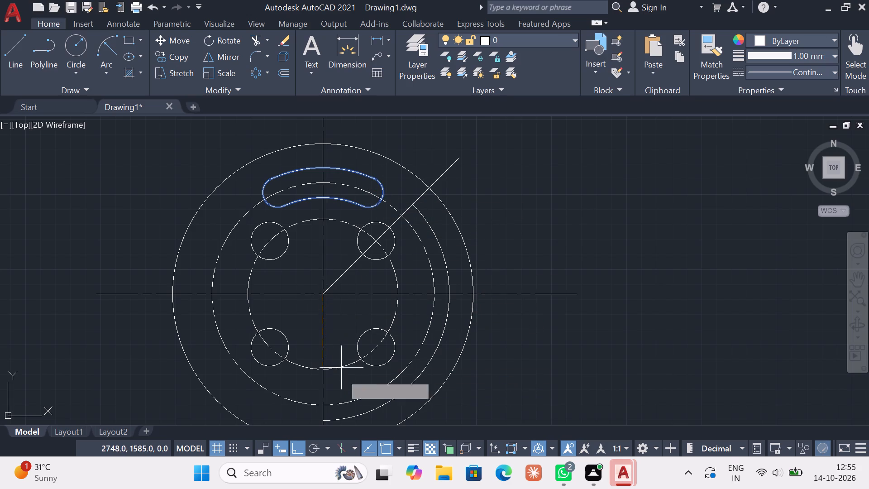
scroll(341, 359, "down", 1)
middle_click_drag(341, 359, 336, 290)
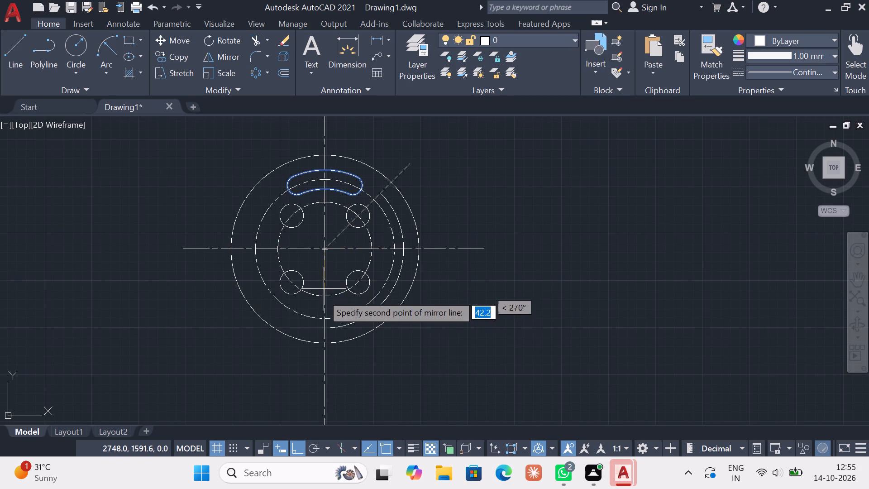
double_click(441, 330)
left_click(462, 379)
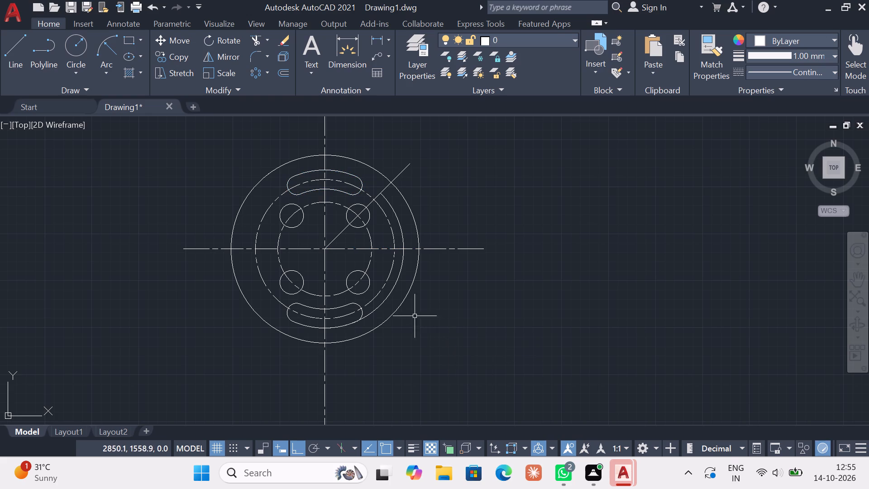
Delete the leftover outer solid arc running from the diagonal line to the bottom of the vertical centreline.
left_click(257, 43)
key("Escape")
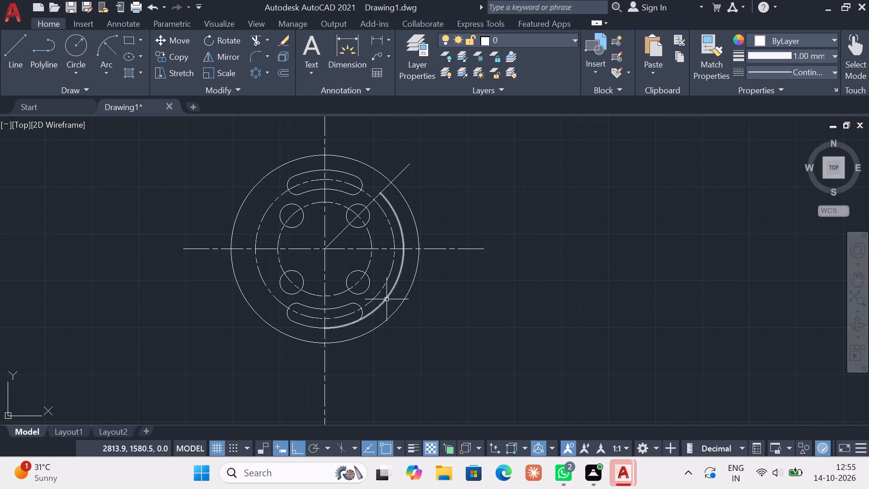
left_click(387, 299)
key("Delete")
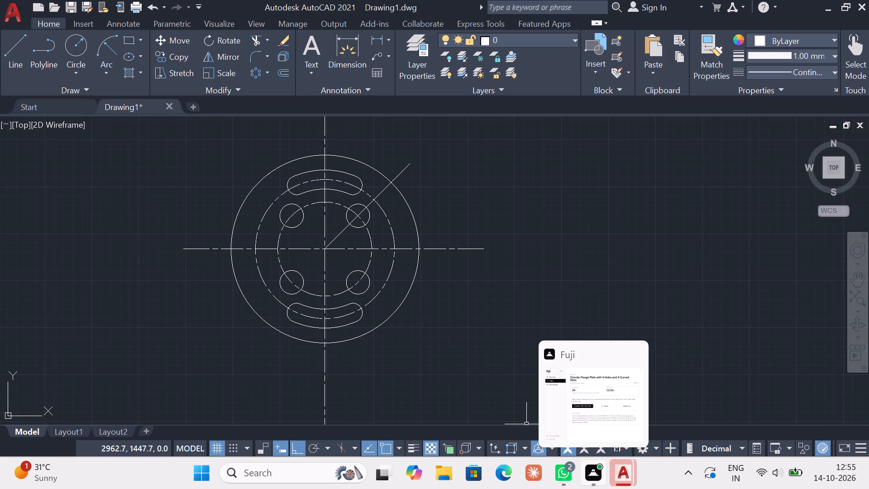
left_click(491, 295)
left_click(494, 295)
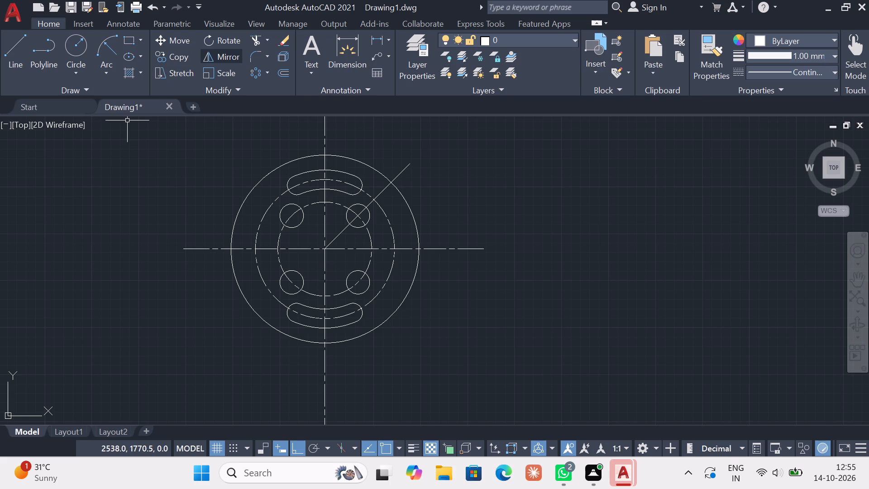
Mirror the bottom slot's four arcs about the line from the flange centre through the lower-right hole's centre, keeping the originals.
left_click(228, 55)
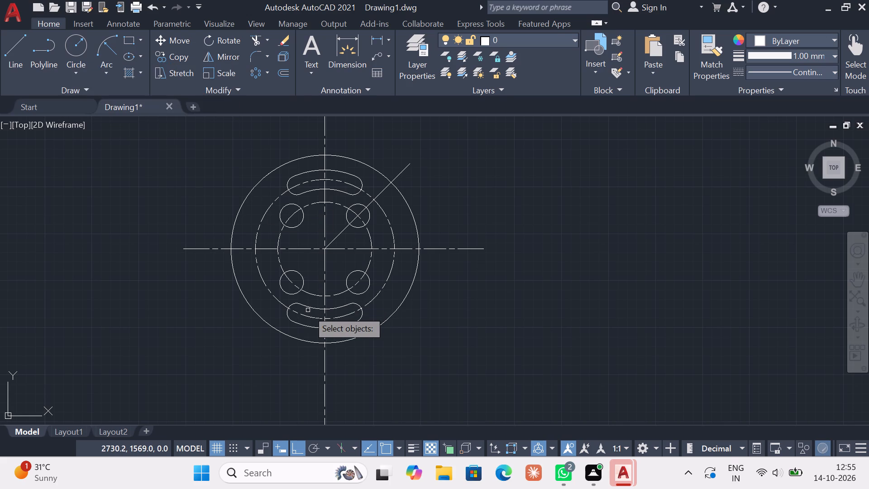
scroll(308, 310, "up", 1)
left_click(312, 307)
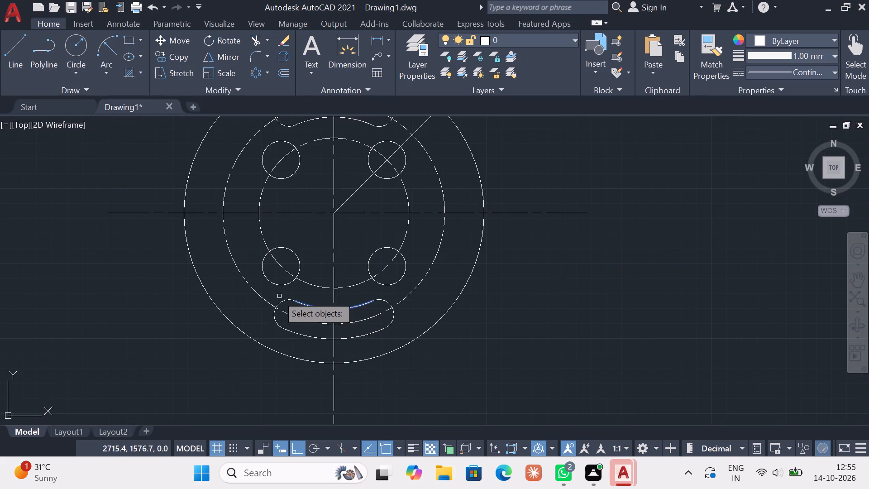
left_click(279, 305)
left_click(306, 335)
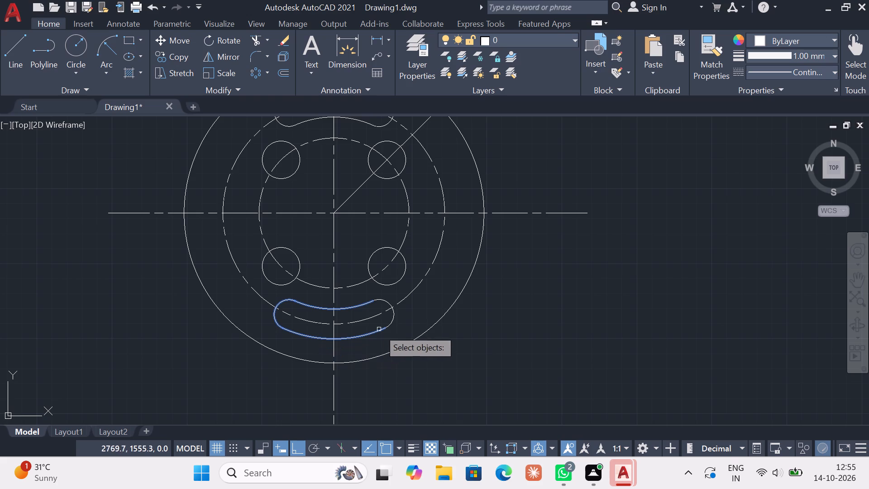
left_click(392, 324)
right_click(397, 301)
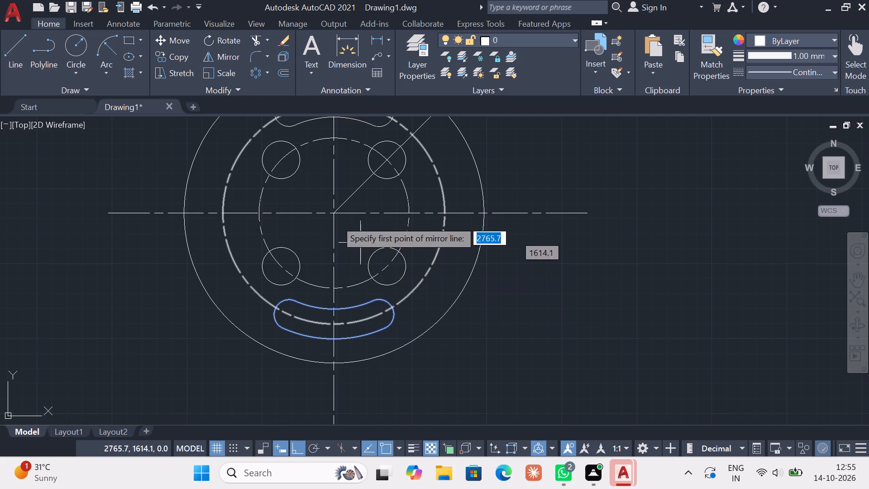
left_click(334, 214)
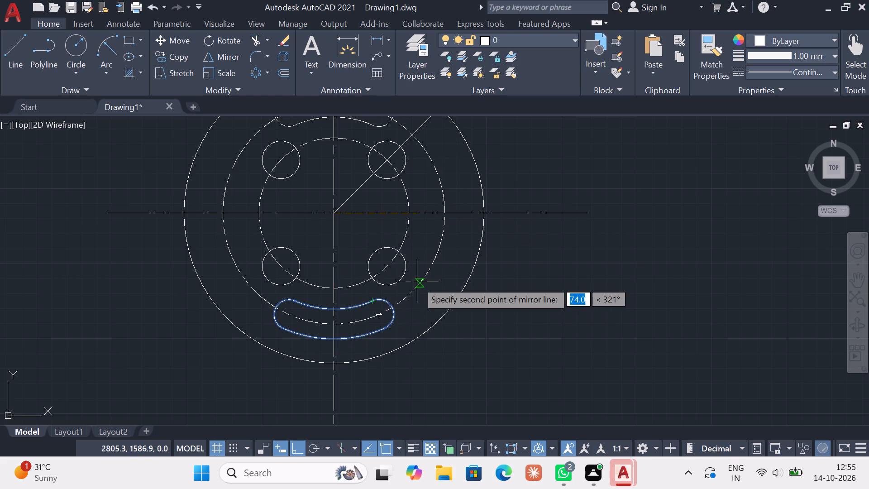
left_click(389, 269)
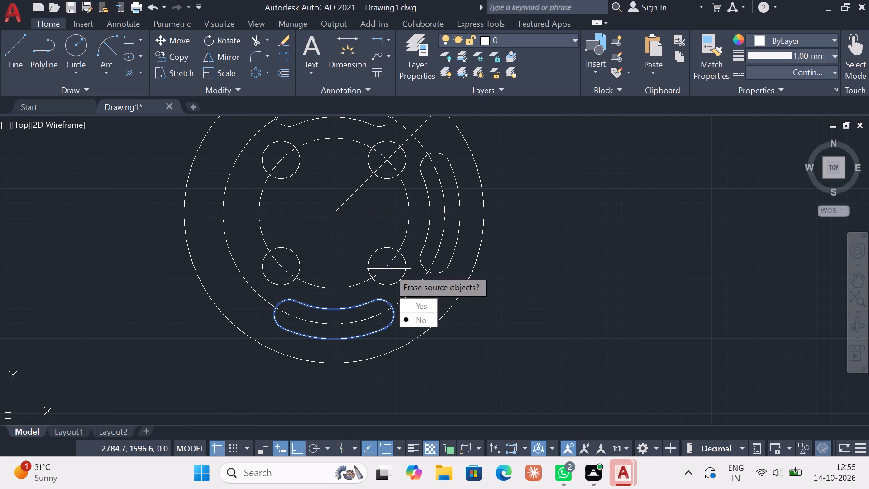
left_click(414, 318)
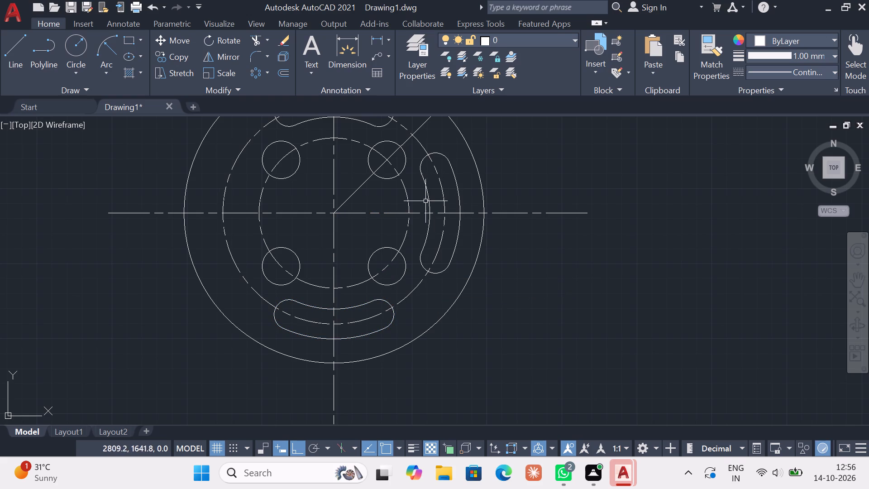
key("Escape")
Mirror the right slot's four arcs about the vertical centreline through the flange centre, keeping the originals.
middle_click_drag(535, 158, 535, 191)
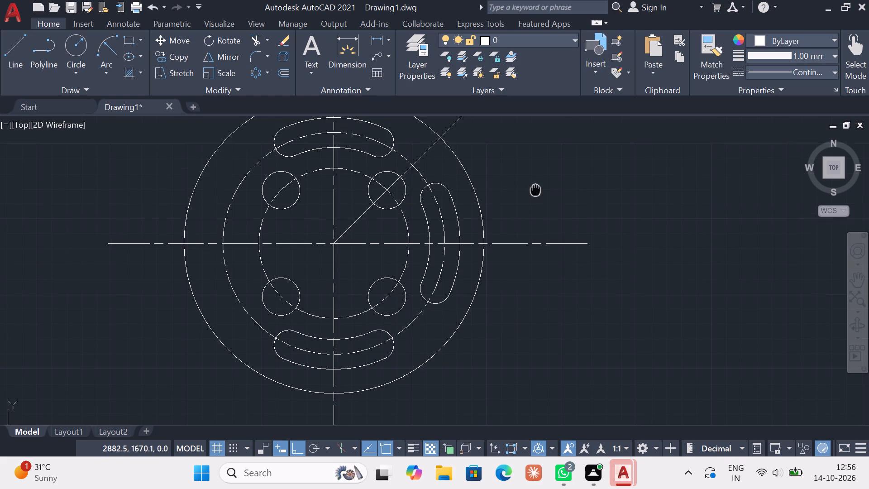
middle_click_drag(535, 191, 536, 214)
key("Escape")
key("Escape")
key("Escape")
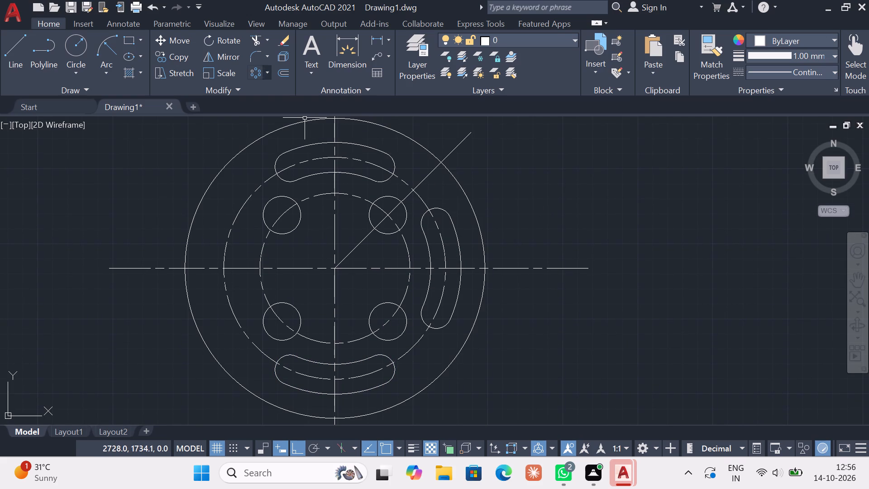
double_click(228, 58)
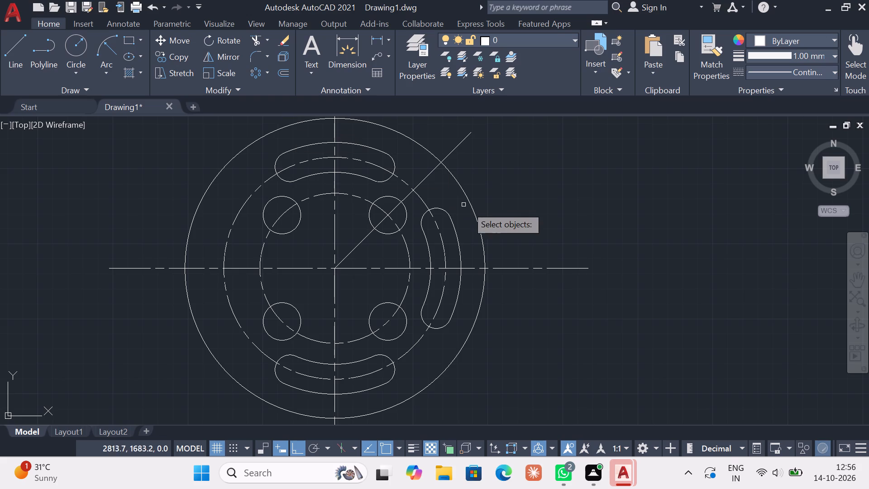
left_click(439, 210)
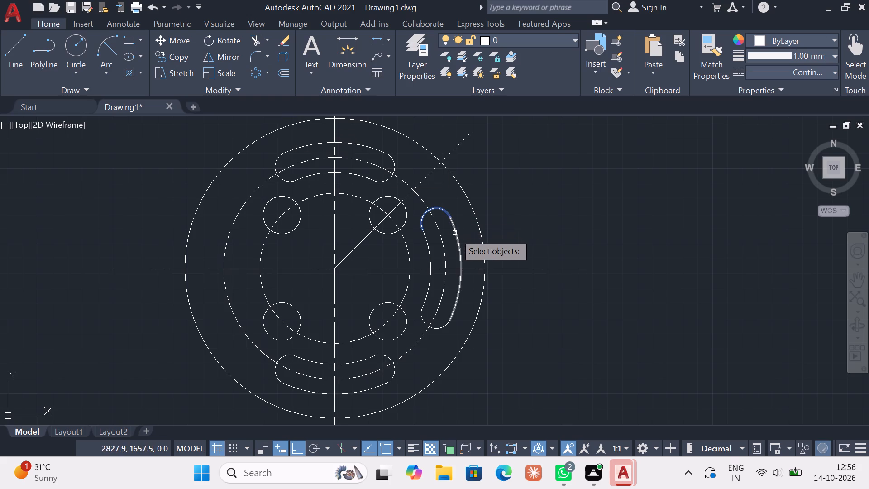
left_click(457, 234)
left_click(430, 253)
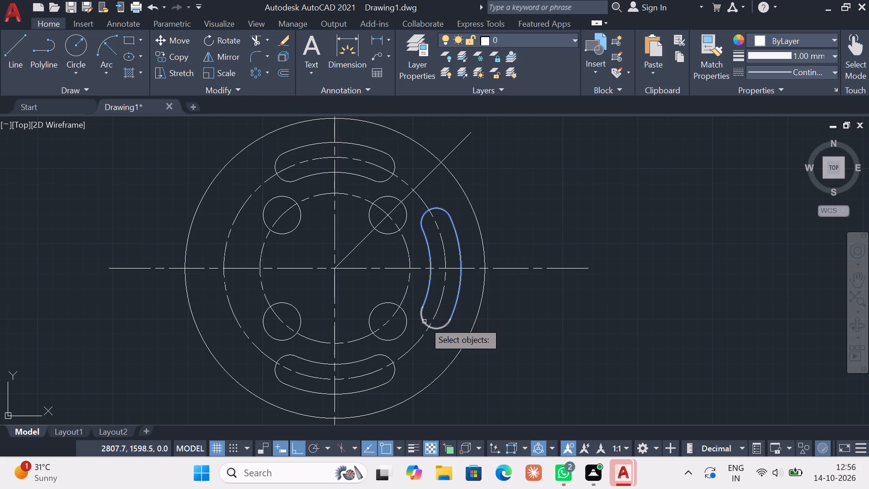
left_click(424, 321)
right_click(482, 225)
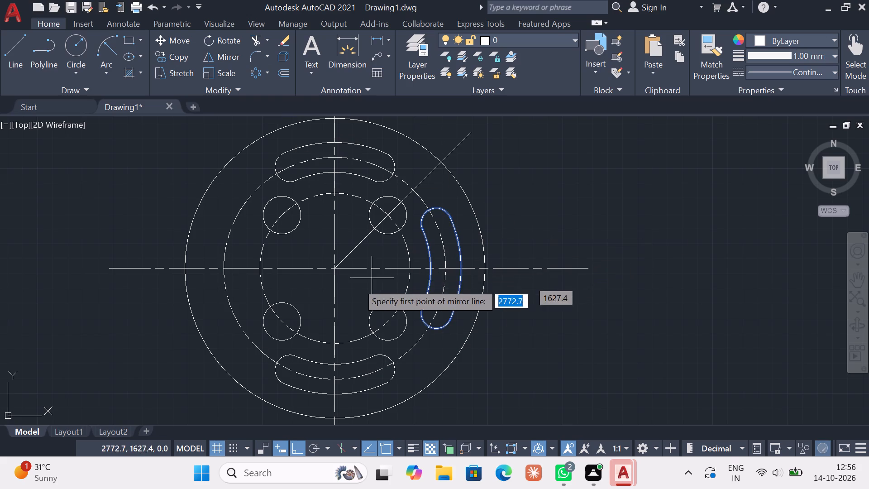
left_click(338, 268)
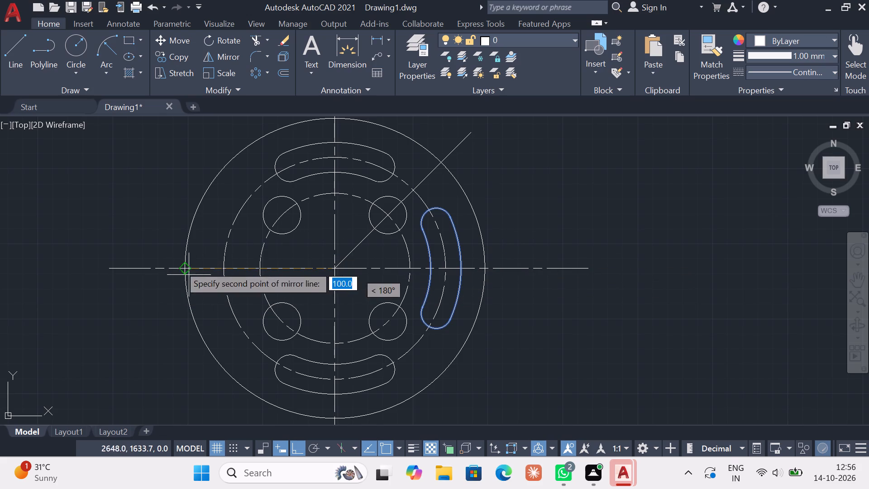
scroll(121, 243, "down", 1)
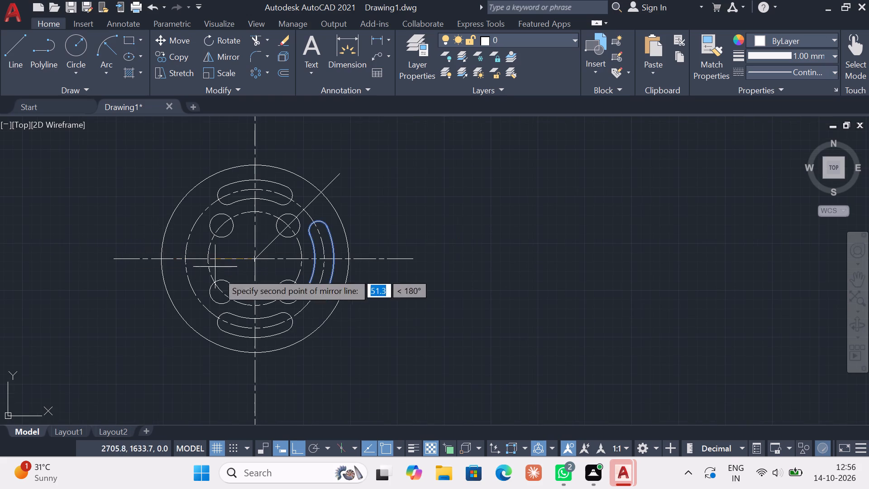
left_click(184, 338)
left_click(218, 388)
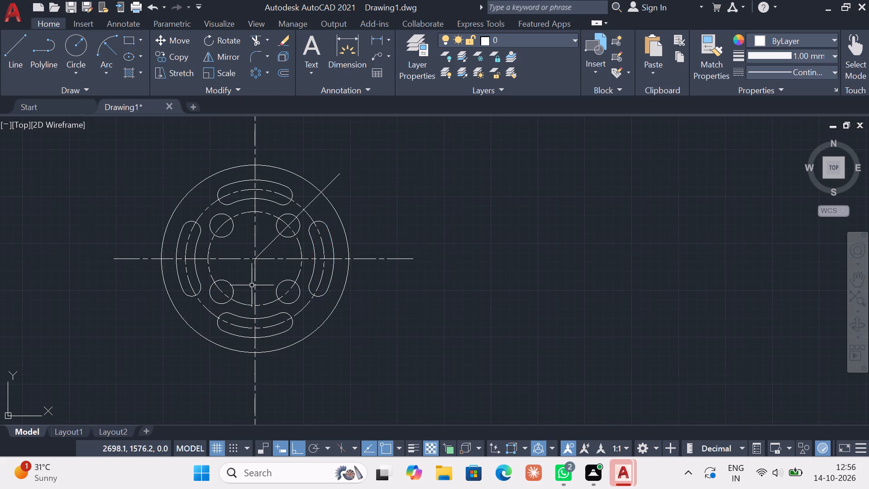
key("Escape")
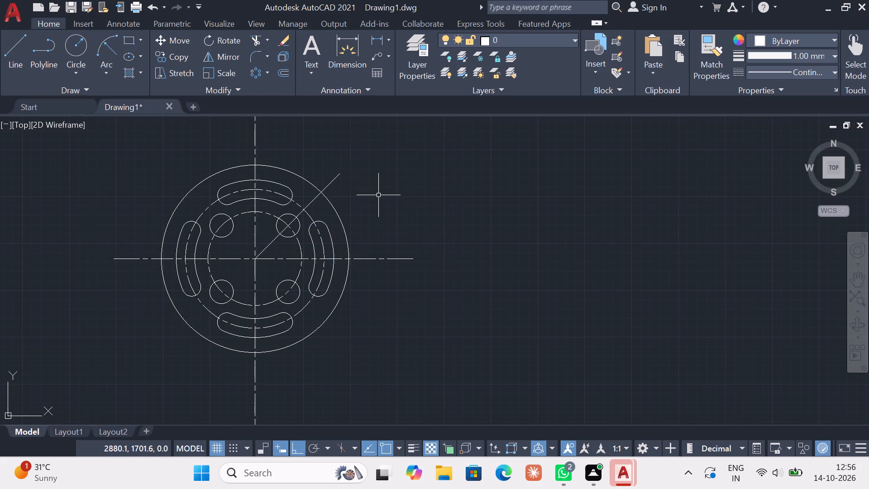
Add an aligned dimension between the centres of the upper slot's two rounded ends, placed above the flange.
key("Escape")
key("Escape")
key("Escape")
key("Escape")
key("Escape")
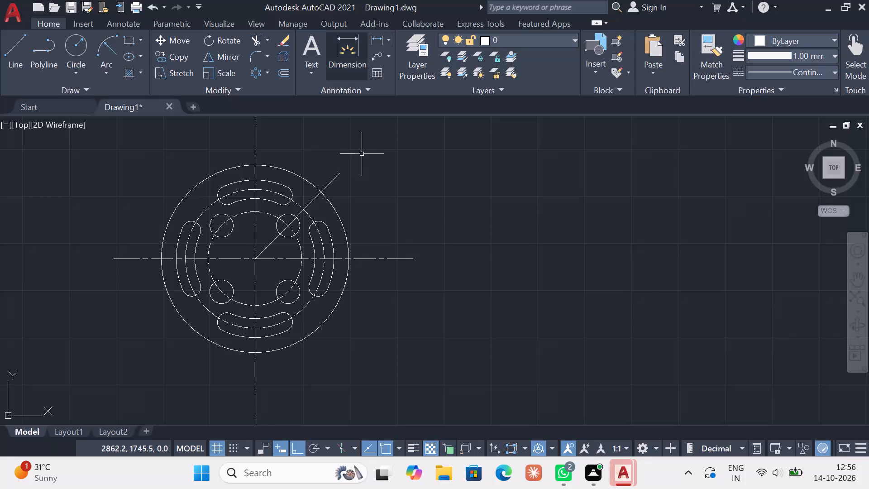
left_click(390, 40)
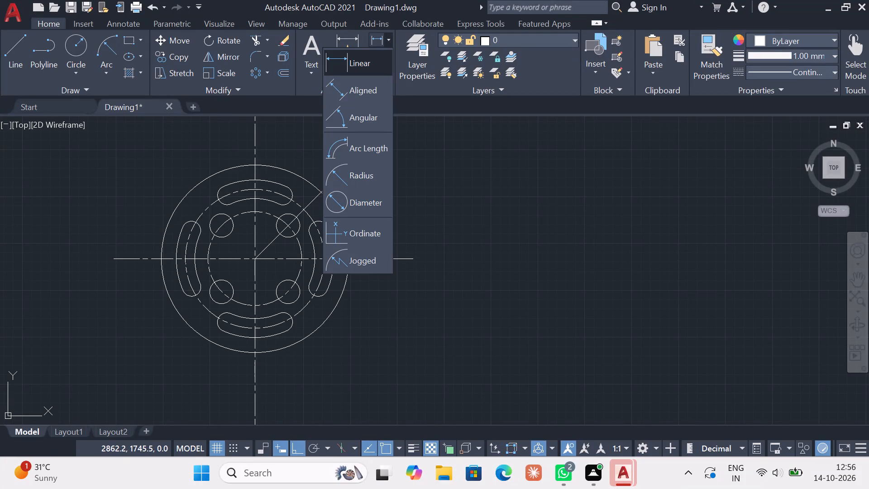
left_click(367, 91)
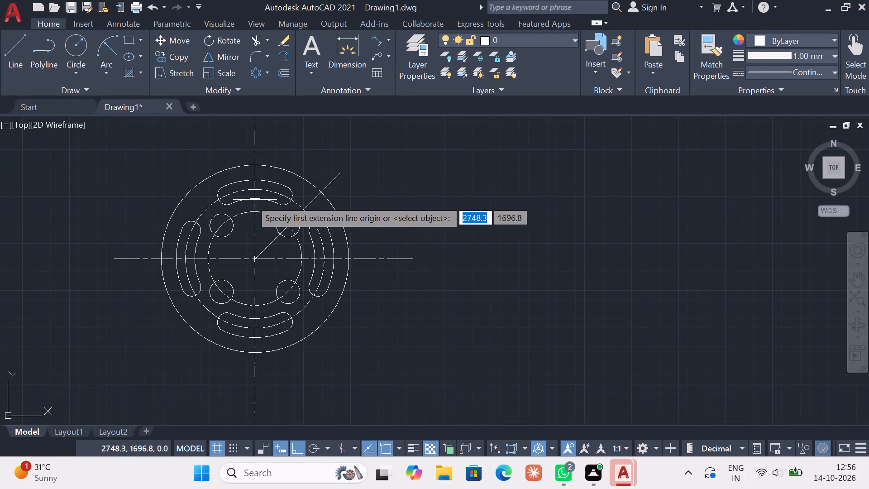
double_click(230, 194)
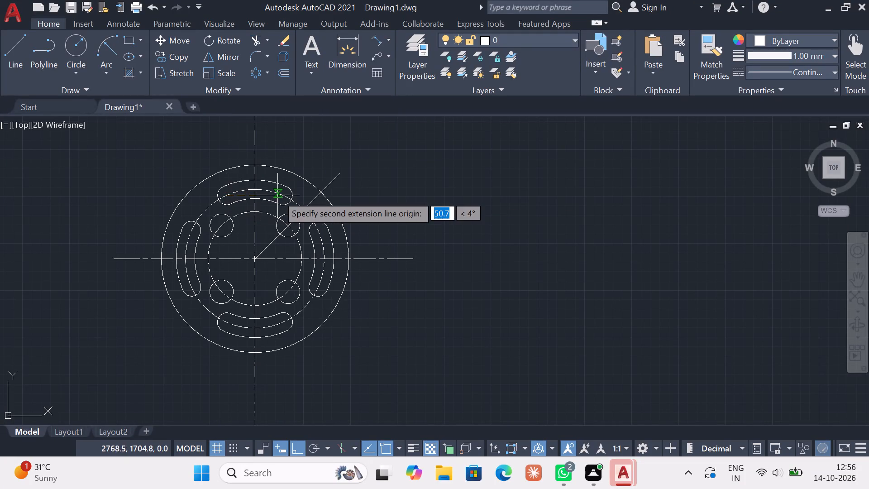
left_click(282, 195)
left_click(291, 134)
scroll(263, 134, "up", 2)
scroll(250, 139, "down", 3)
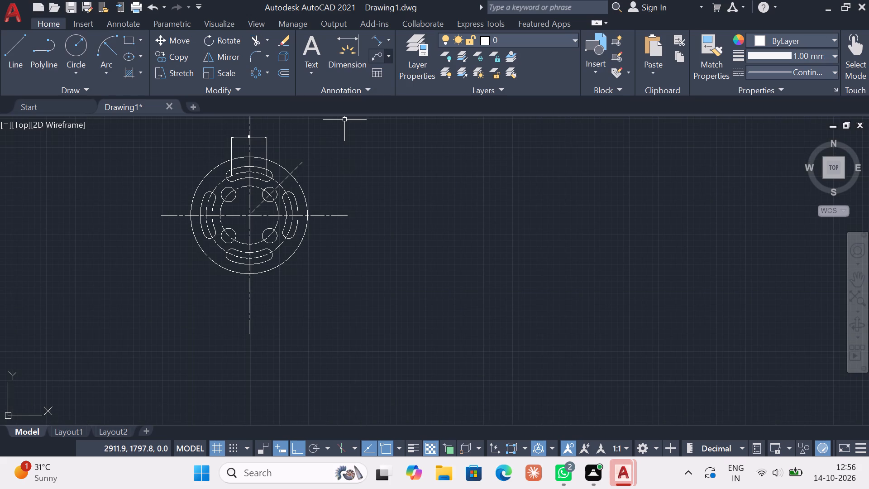
Add an angular dimension between the diagonal line and the horizontal centreline, placed outside the outer circle.
left_click(389, 43)
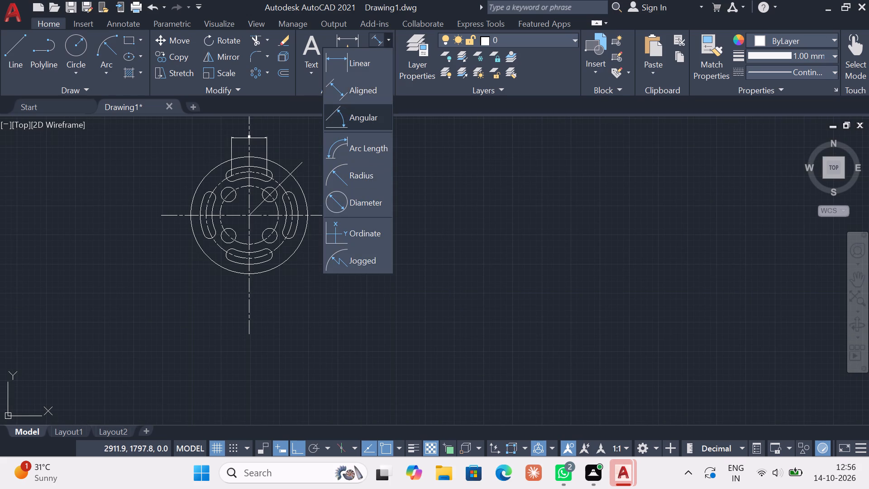
double_click(368, 117)
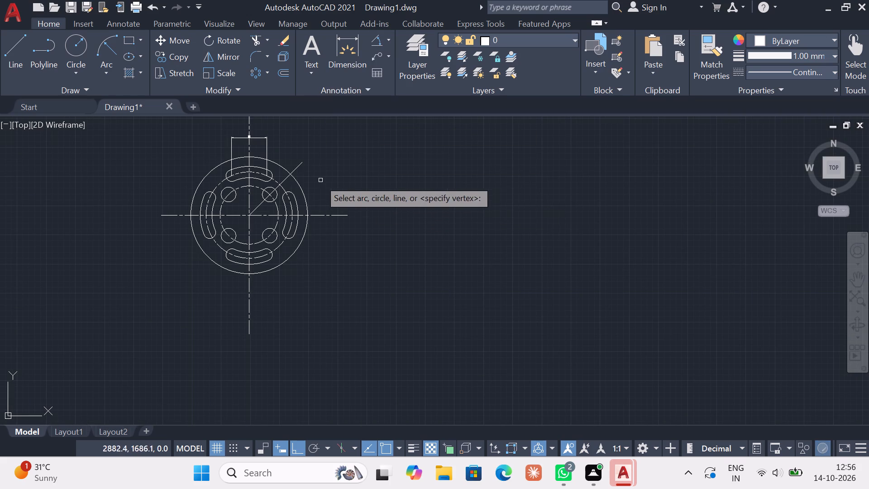
left_click(298, 166)
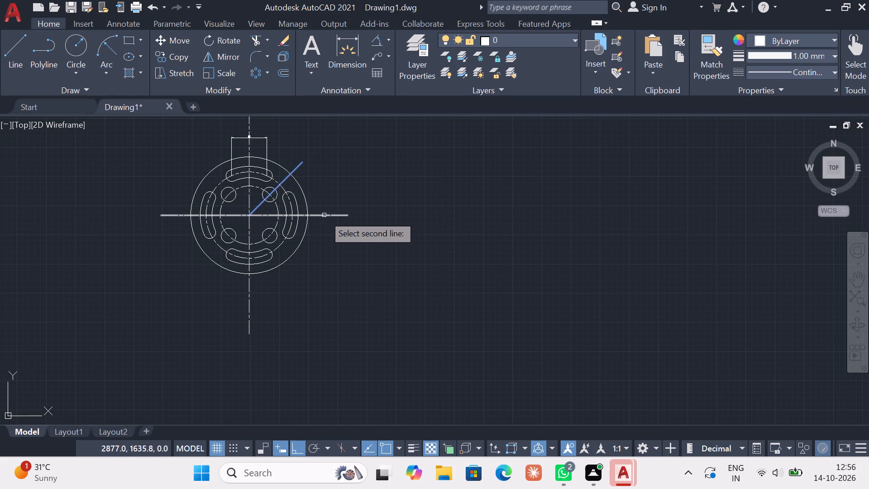
left_click(324, 215)
left_click(324, 202)
scroll(324, 182, "up", 3)
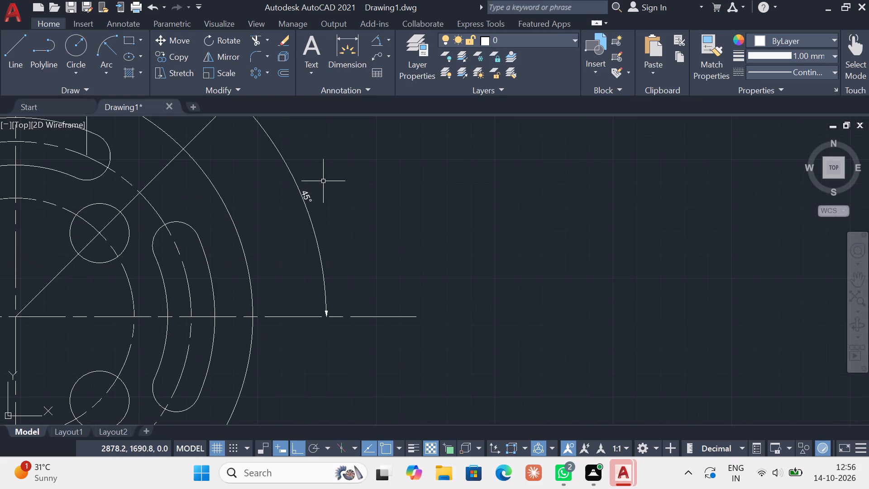
scroll(323, 181, "down", 1)
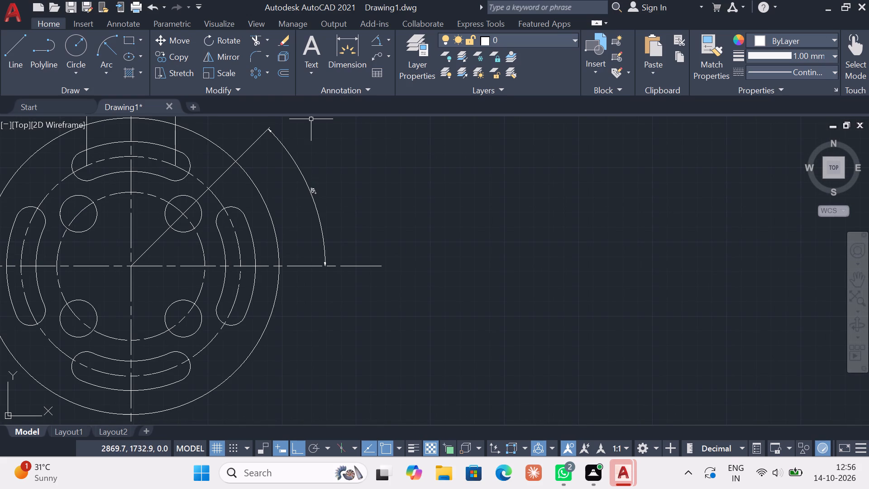
Add a diameter dimension to the inner dashed circle, with its text inside the circle.
left_click(387, 40)
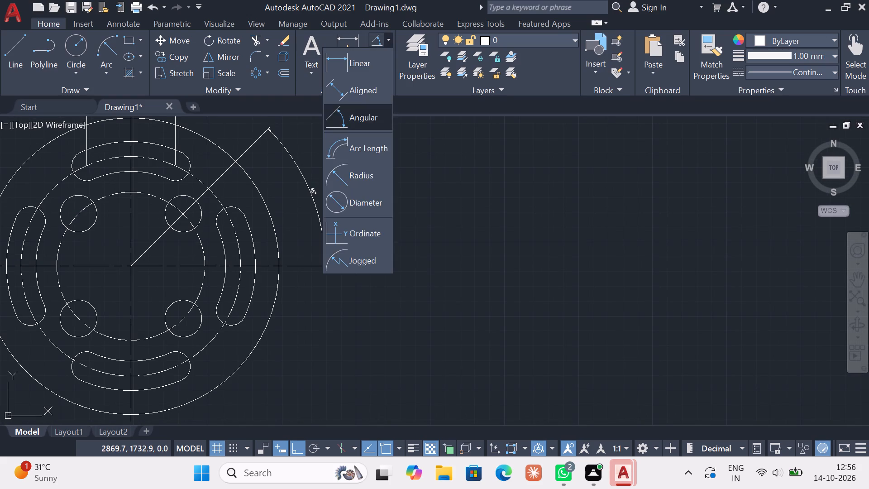
left_click(360, 198)
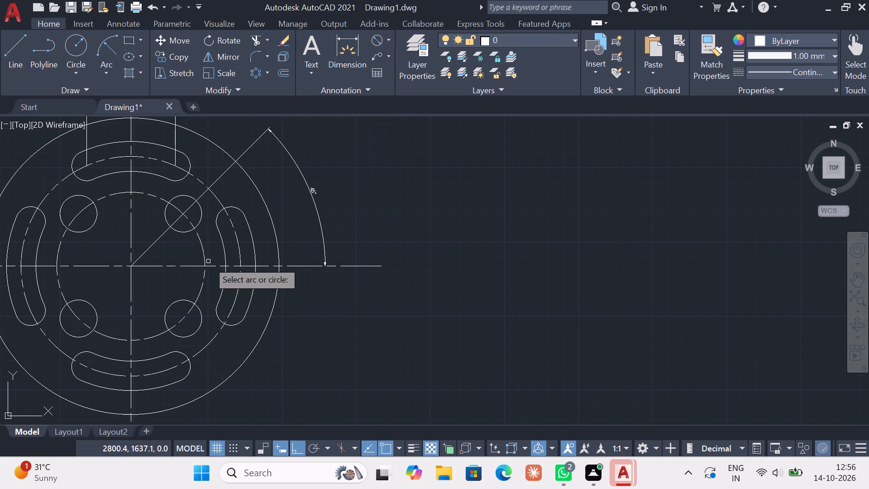
double_click(60, 283)
left_click(81, 288)
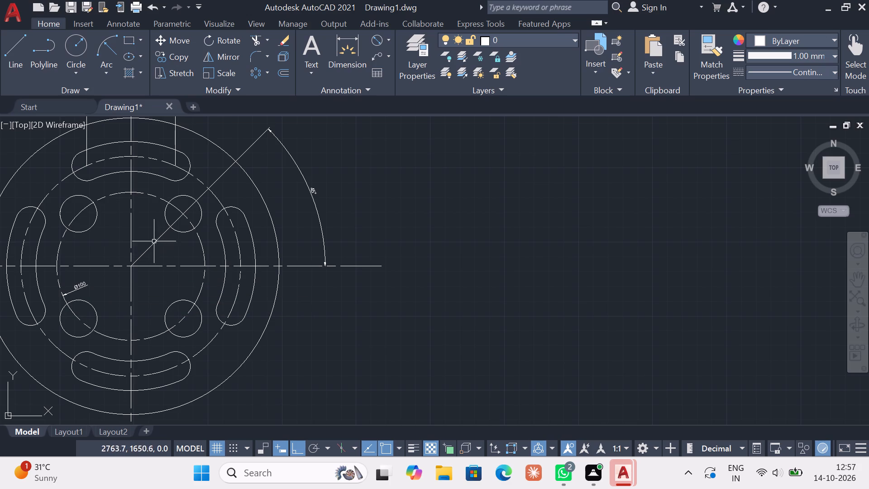
Add a radius dimension to the right rounded end of the bottom slot, with its text outside the flange.
left_click(387, 41)
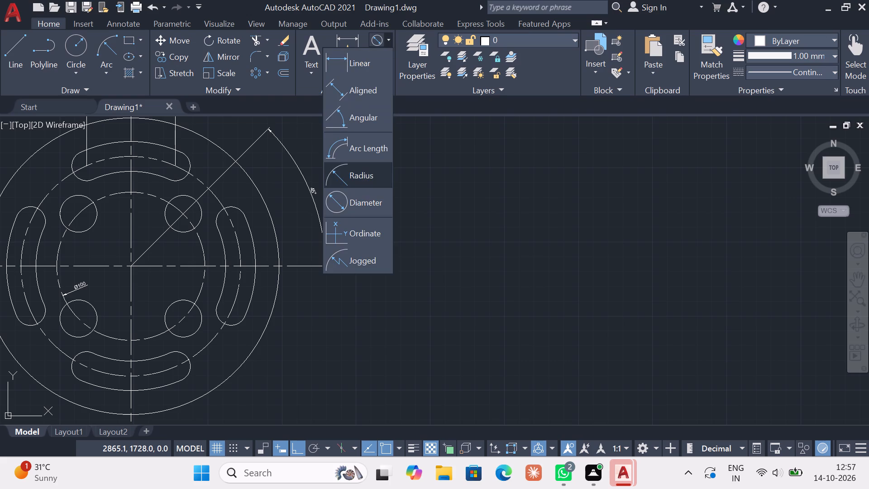
left_click(348, 175)
middle_click_drag(293, 349, 352, 297)
left_click(248, 321)
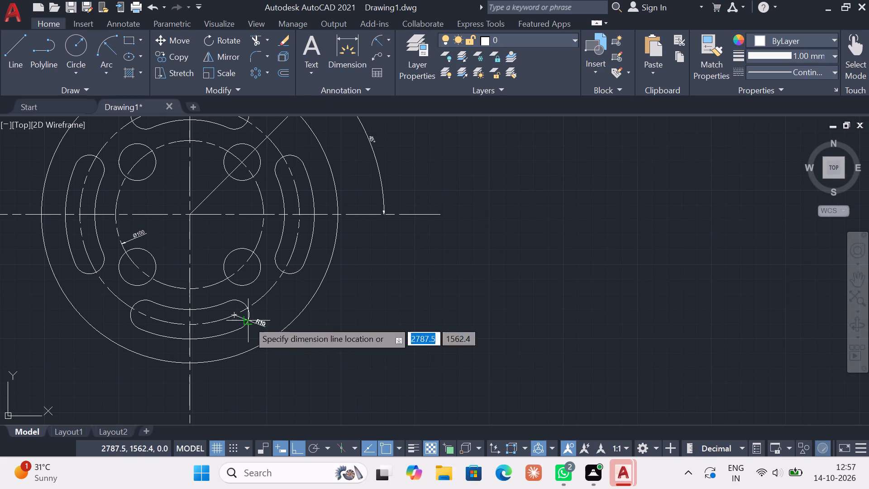
left_click(299, 359)
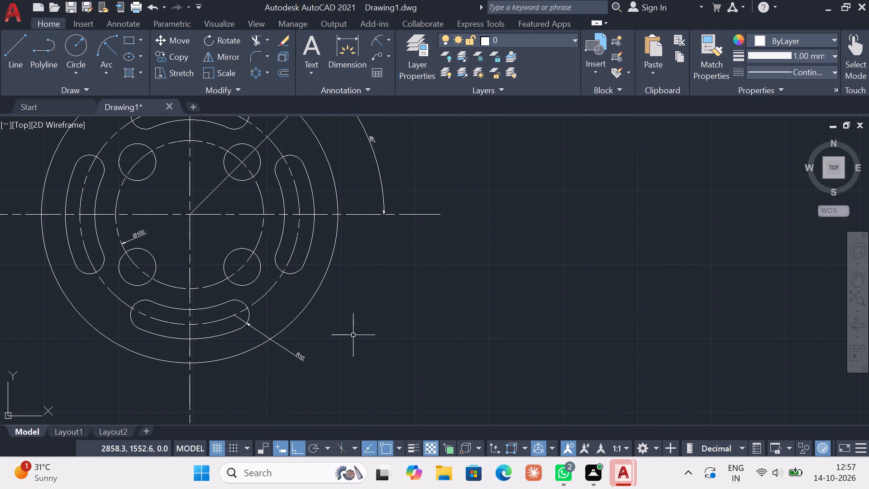
Add a diameter dimension to the outer flange circle, with its text outside at the lower right.
left_click(393, 40)
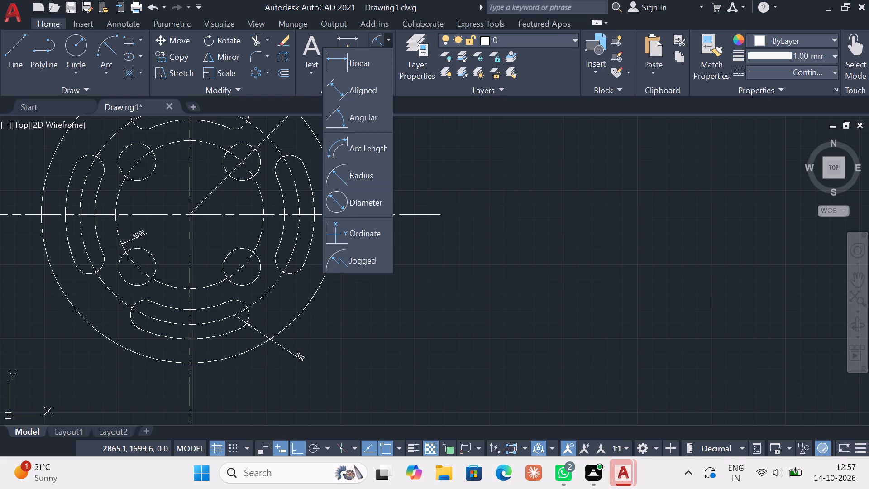
left_click(348, 203)
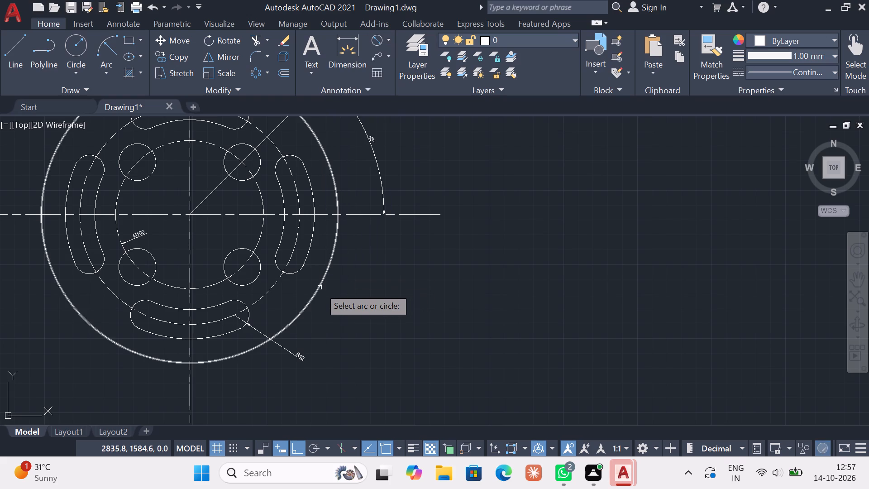
left_click(318, 285)
left_click(352, 306)
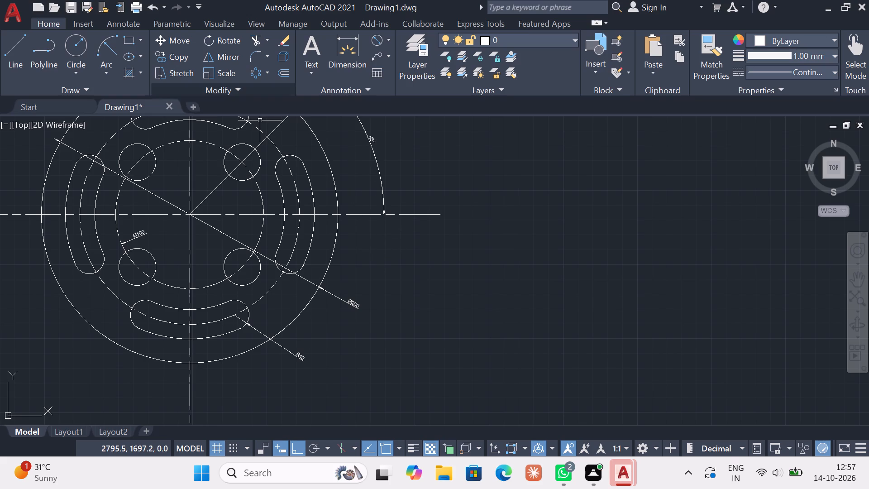
Add a diameter dimension to the dashed circle through the slots, with its text outside the flange at the lower left.
left_click(376, 43)
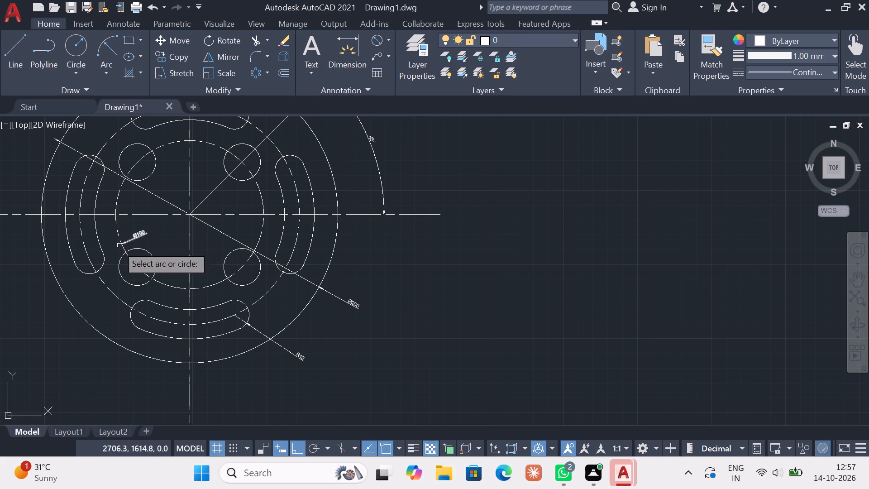
left_click(90, 257)
left_click(41, 312)
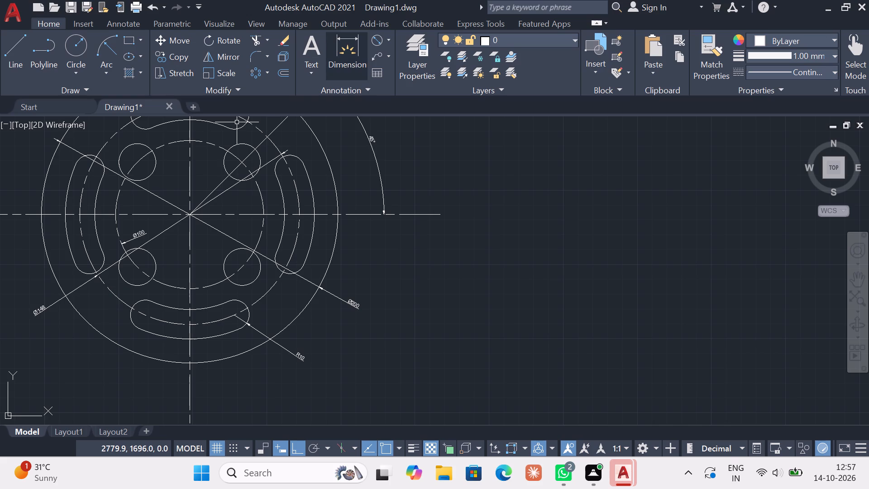
Add a diameter dimension to the lower-left hole, with its text outside the flange at the lower left.
double_click(389, 42)
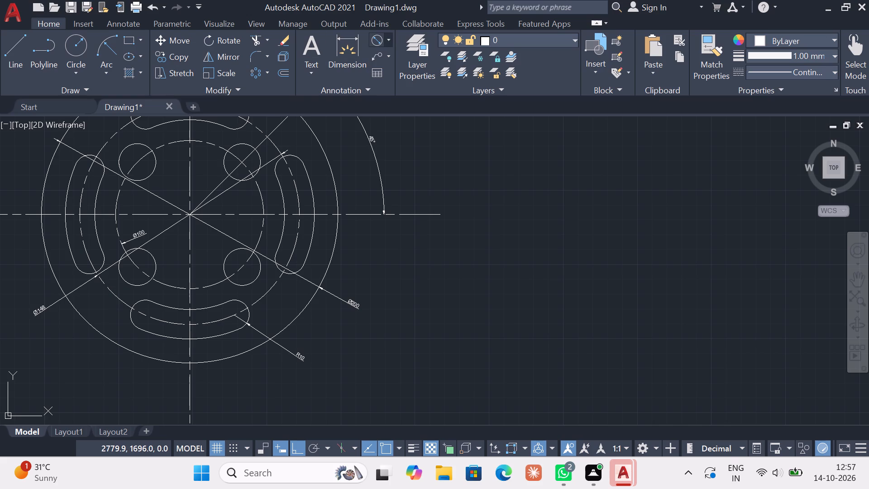
left_click(391, 41)
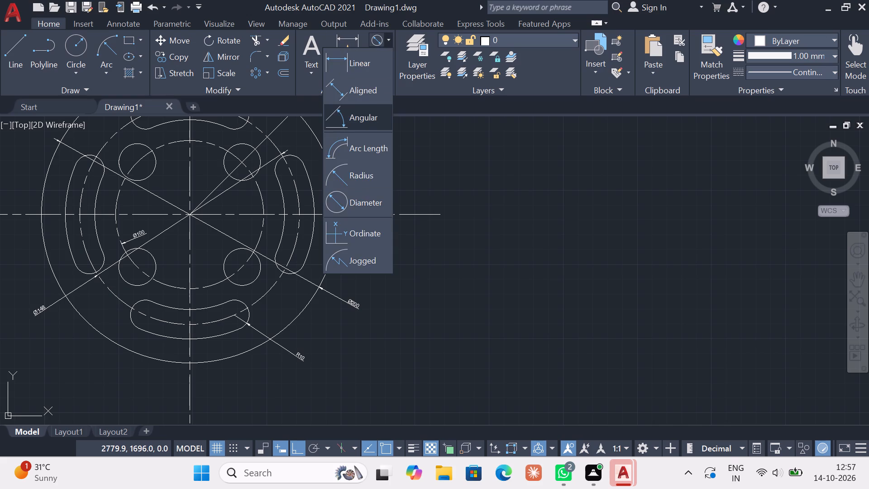
double_click(369, 202)
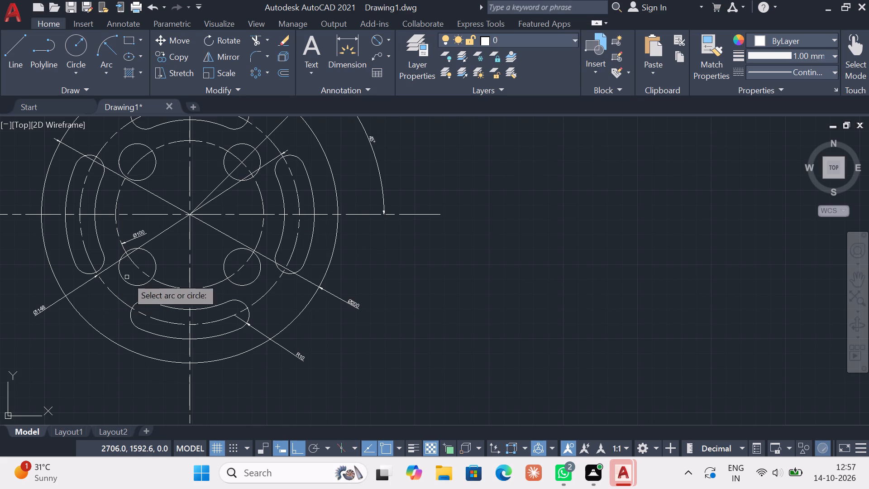
left_click(123, 280)
left_click(49, 354)
key("Escape")
Replace the lower-left hole's diameter dimension text with "4 holes 25d".
scroll(49, 354, "up", 2)
middle_click_drag(52, 358, 201, 289)
double_click(191, 281)
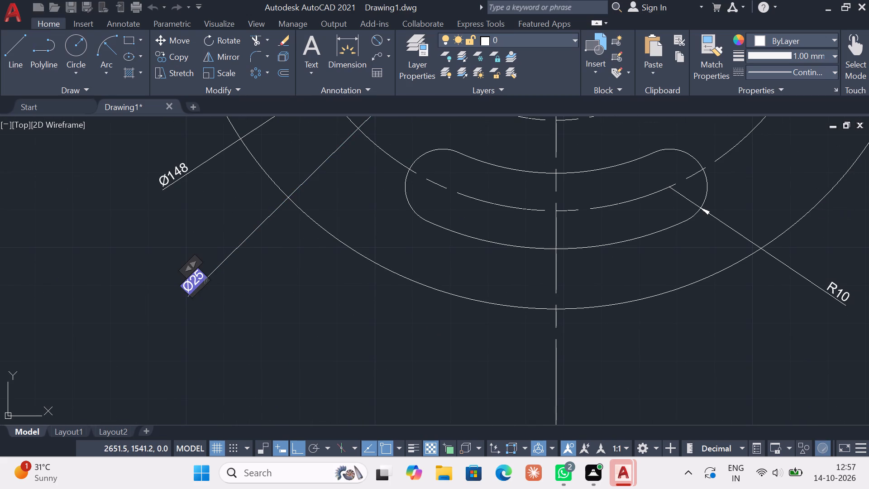
left_click(195, 283)
left_click(197, 278)
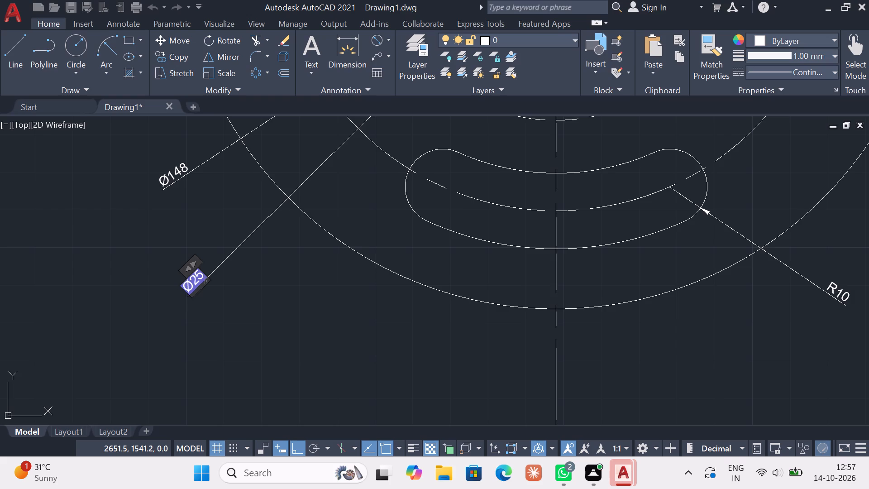
left_click(194, 276)
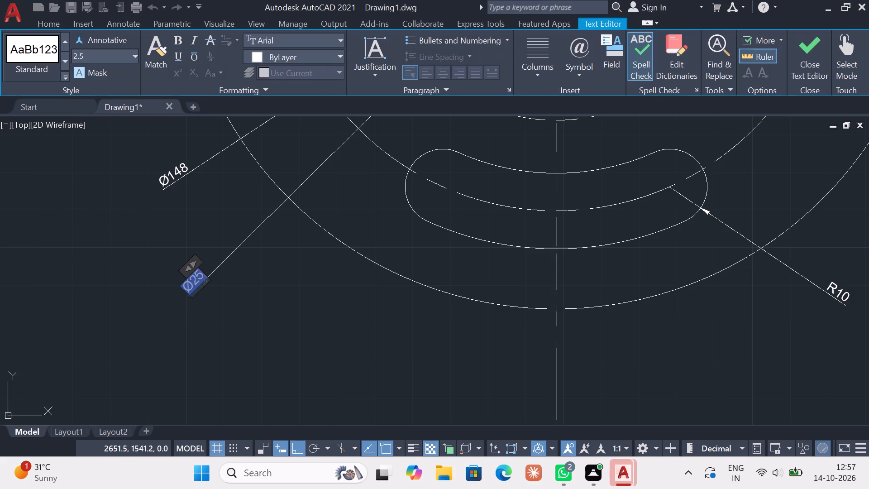
type("4")
key("space")
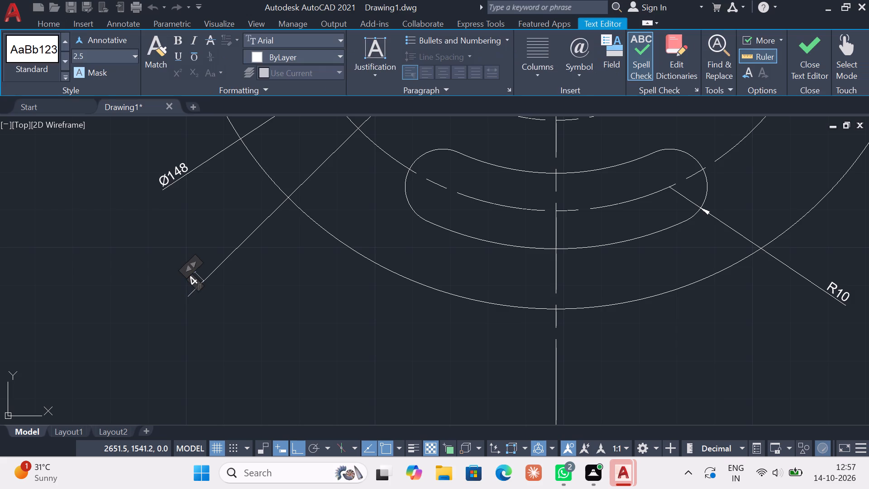
type("holes")
key("space")
type("25")
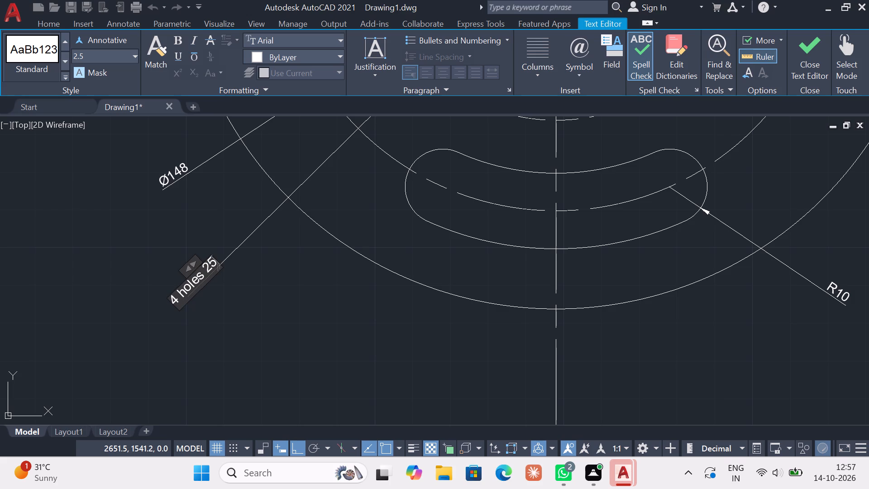
key("d")
double_click(274, 306)
key("Escape")
Save the drawing in the Documents folder under the file name ex-22.
scroll(294, 298, "down", 1)
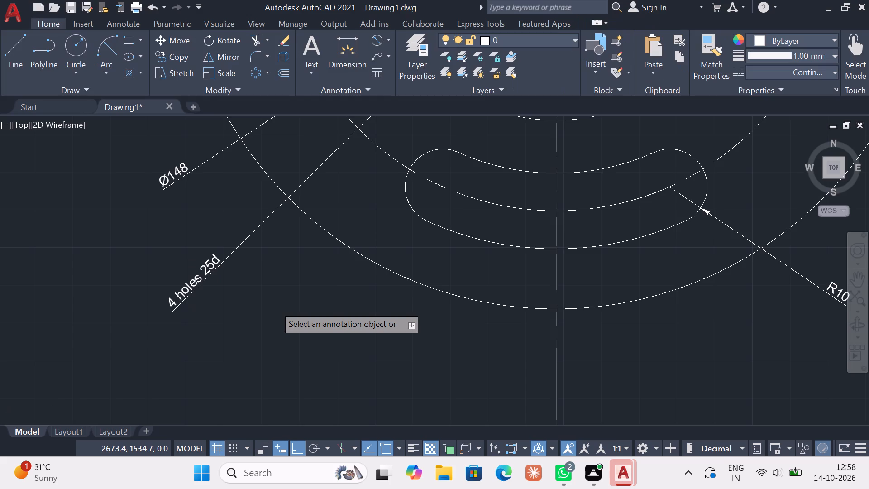
scroll(347, 313, "down", 1)
scroll(349, 351, "down", 1)
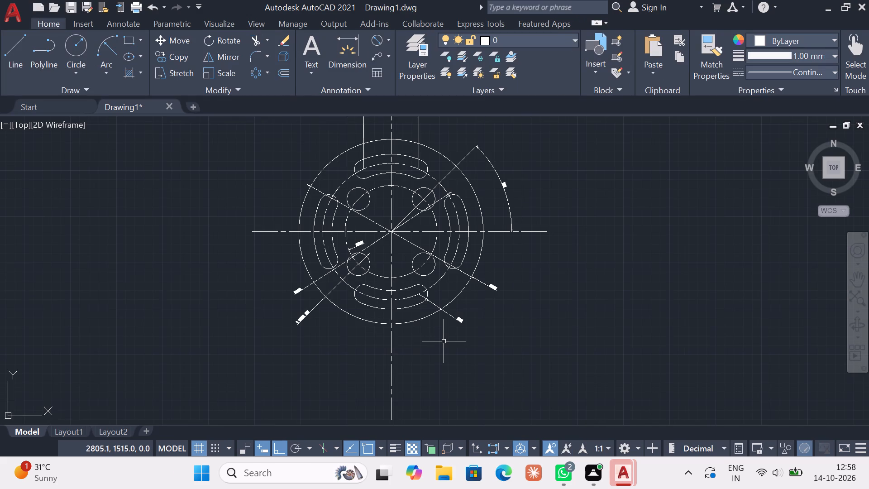
middle_click_drag(444, 343, 392, 373)
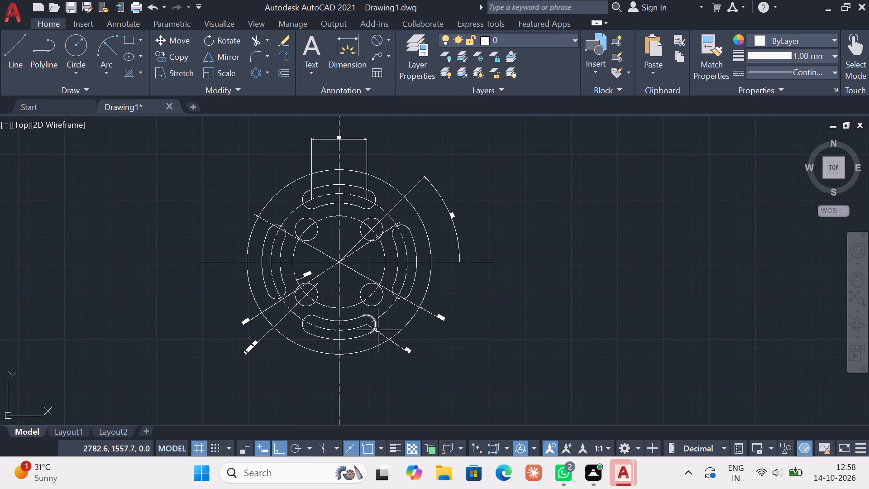
scroll(478, 271, "down", 1)
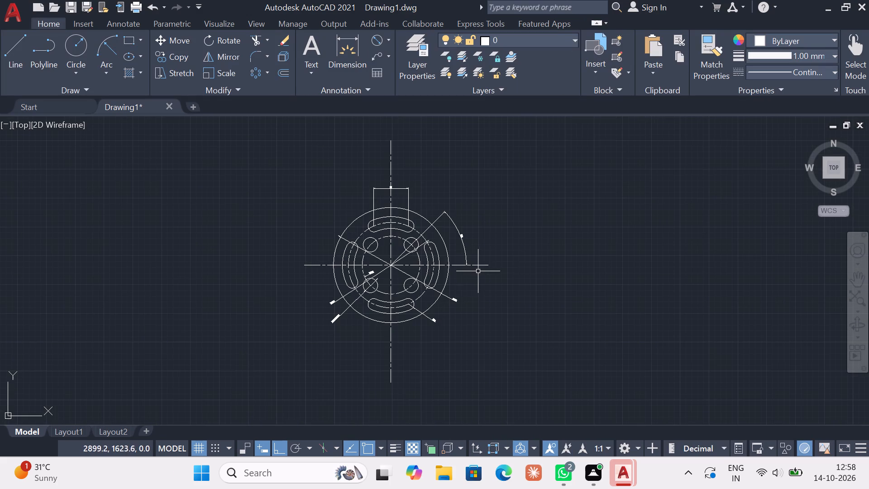
middle_click_drag(425, 226, 396, 261)
key("ctrl+s")
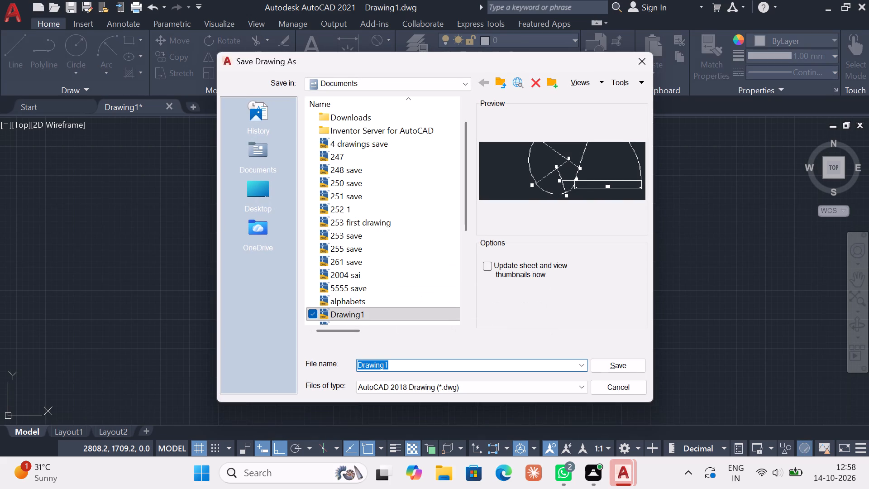
type("ex")
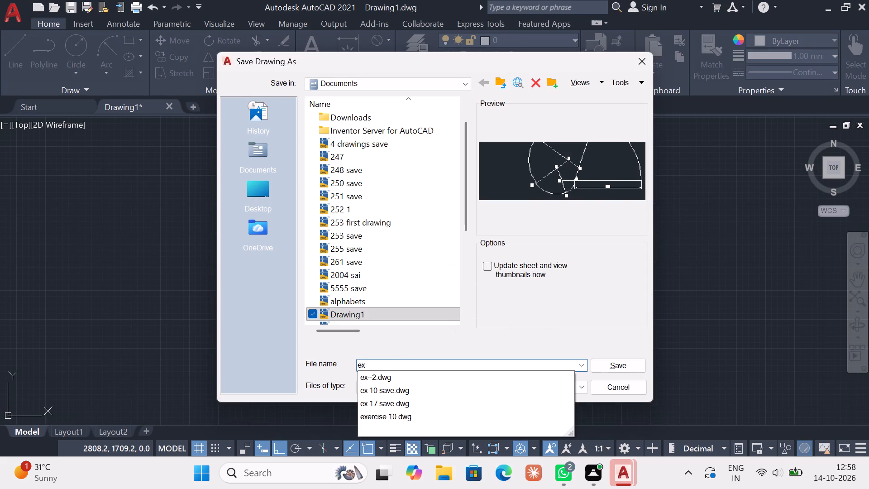
type("-22")
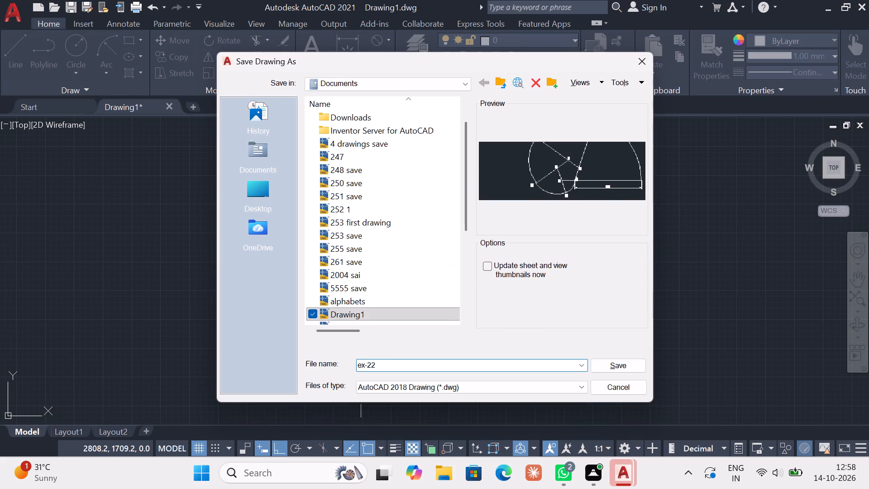
left_click(611, 363)
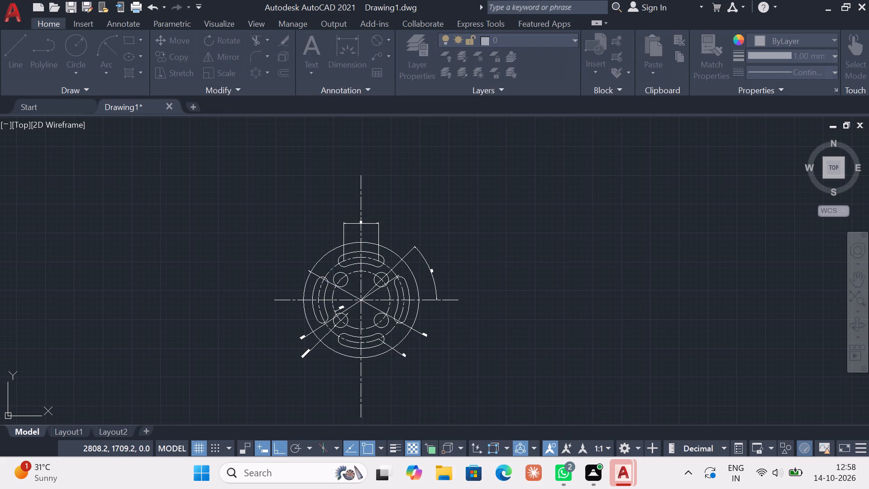
Save the ex-22 drawing again under its existing name.
key("ctrl+s")
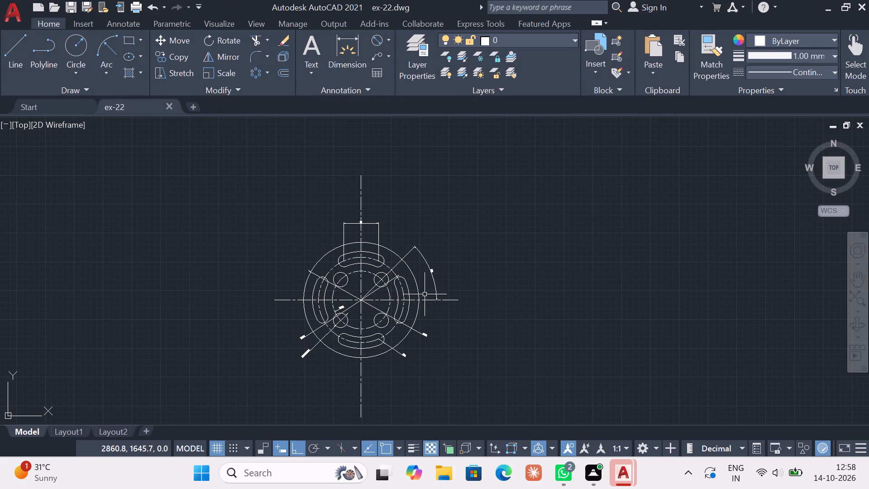
key("Escape")
key("Escape")
key("ctrl+s")
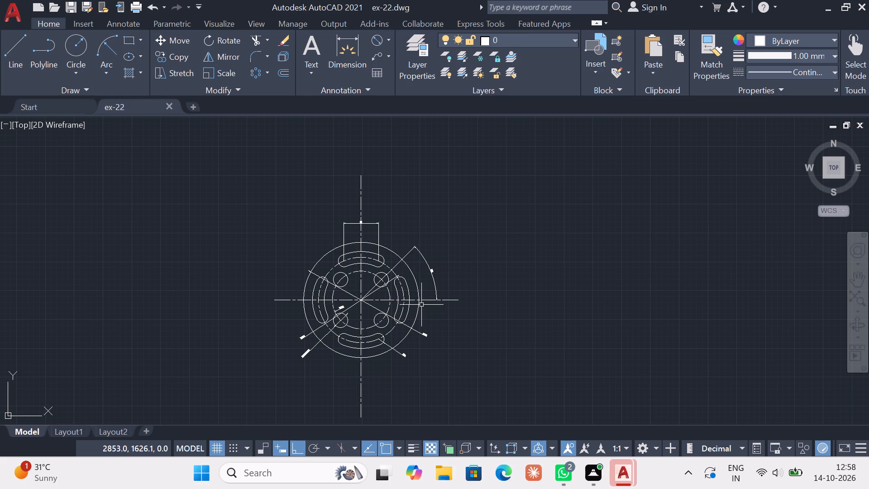
key("Escape")
key("Escape")
key("ctrl+s")
key("Escape")
key("ctrl+s")
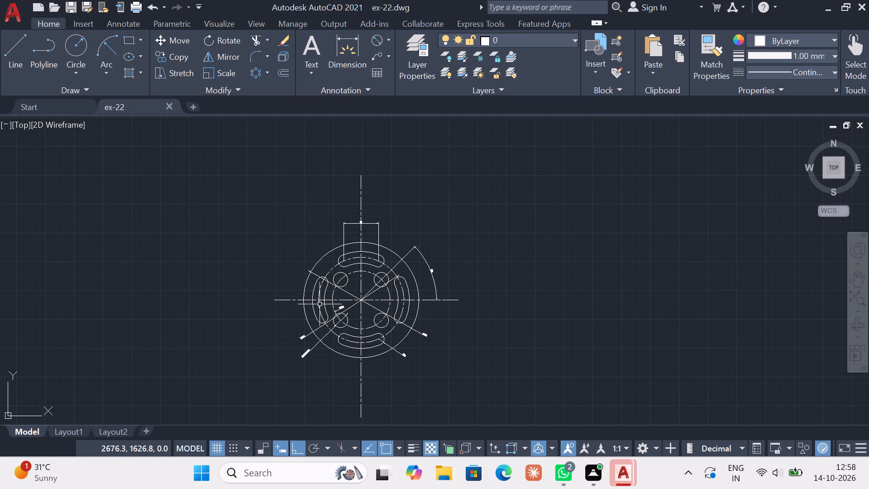
key("Escape")
key("Escape")
key("Escape")
key("Escape")
Set up a plot of the model with the DWF6 ePlot.pc3 plotter and the acad.ctb plot style table.
left_click(132, 5)
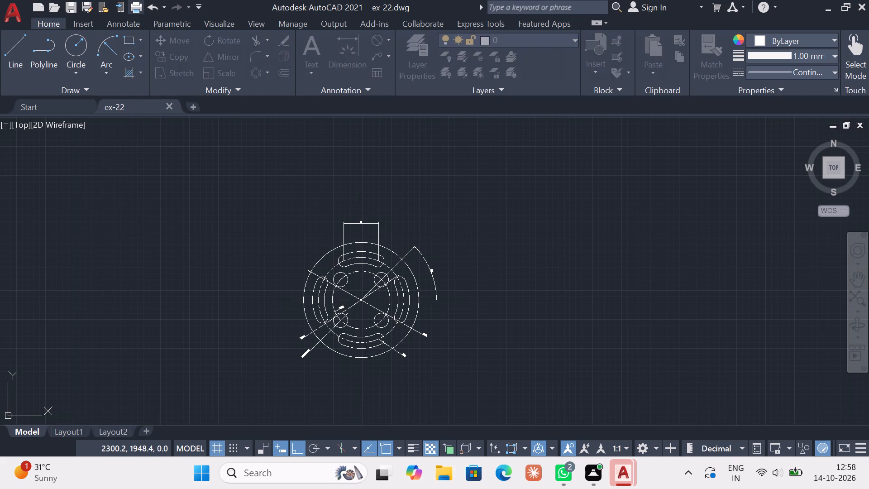
double_click(372, 135)
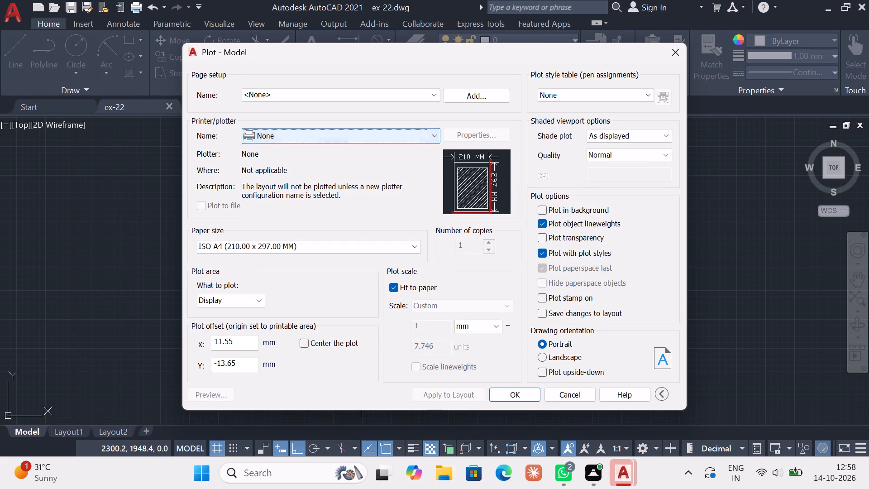
left_click(384, 135)
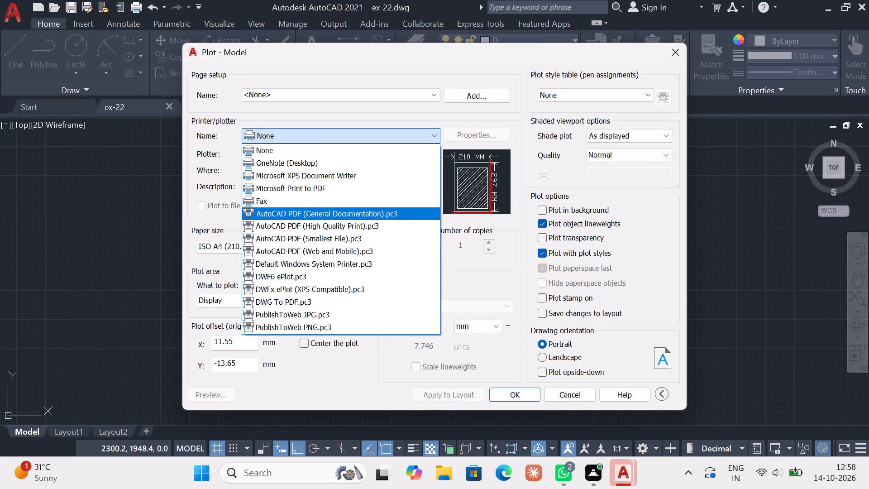
double_click(304, 273)
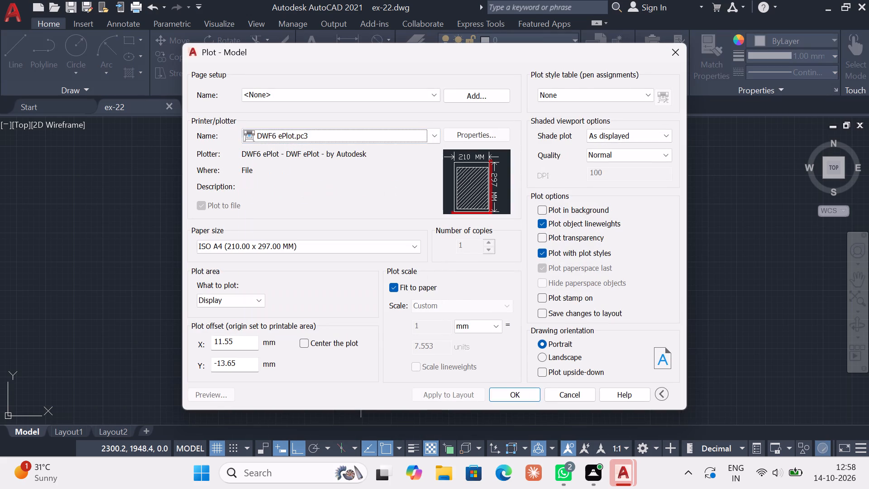
left_click(613, 96)
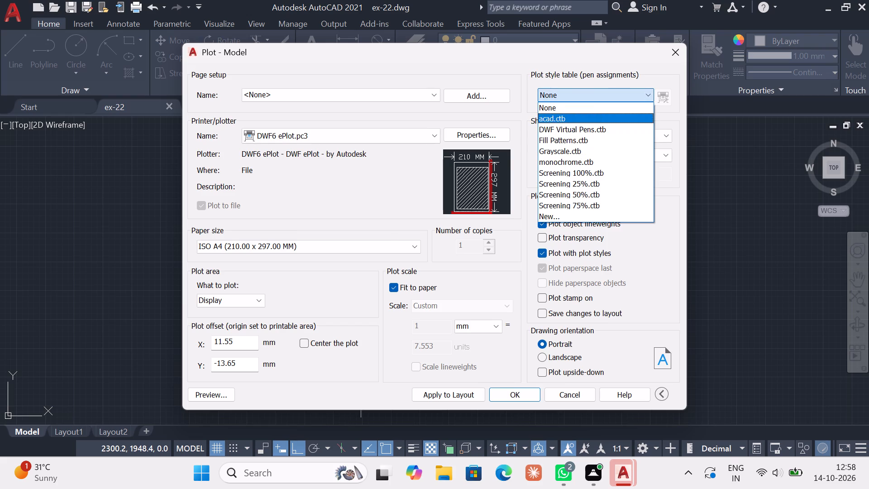
left_click(583, 119)
left_click(437, 260)
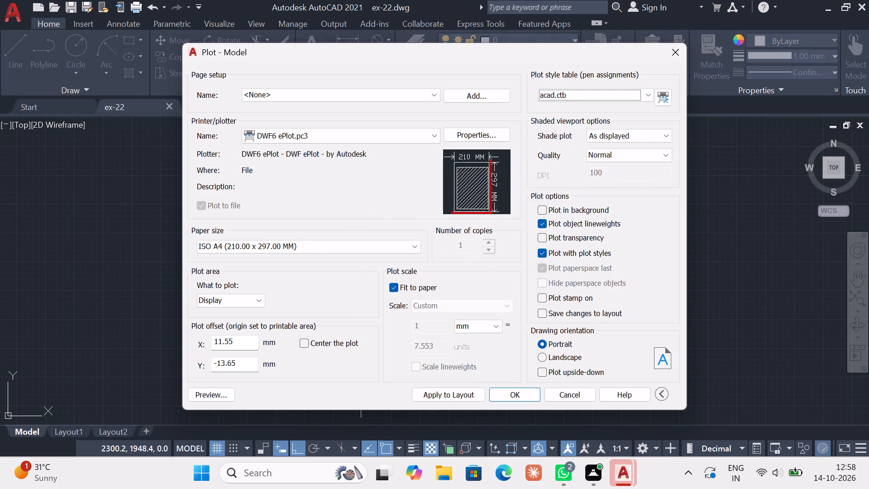
Set the plot area to a window enclosing the whole flange with its centrelines and dimensions.
left_click(247, 298)
left_click(246, 336)
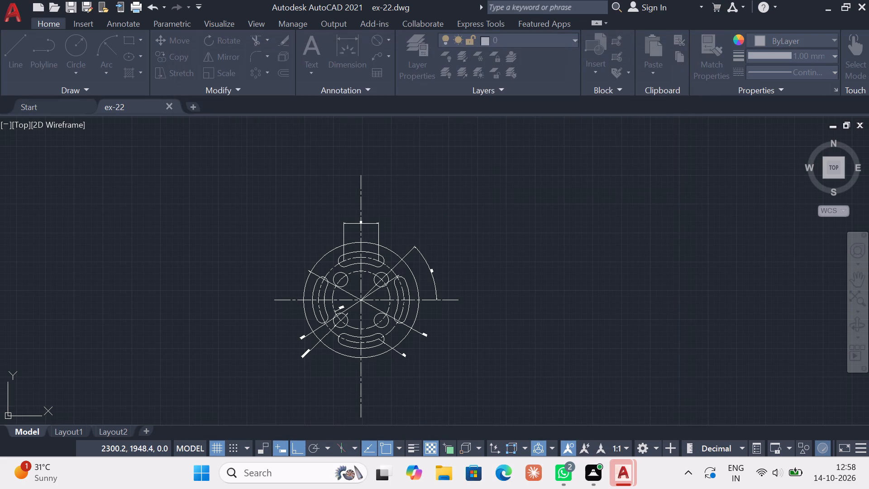
left_click(231, 161)
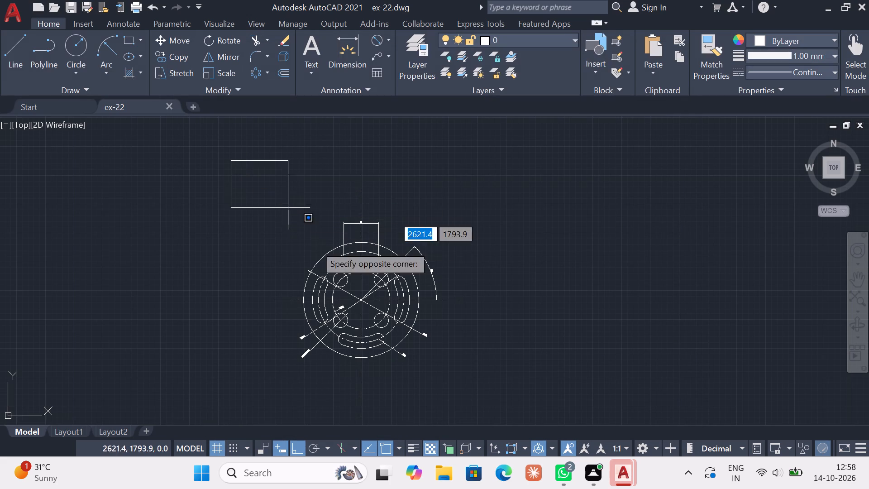
scroll(431, 354, "down", 1)
middle_click_drag(431, 354, 415, 291)
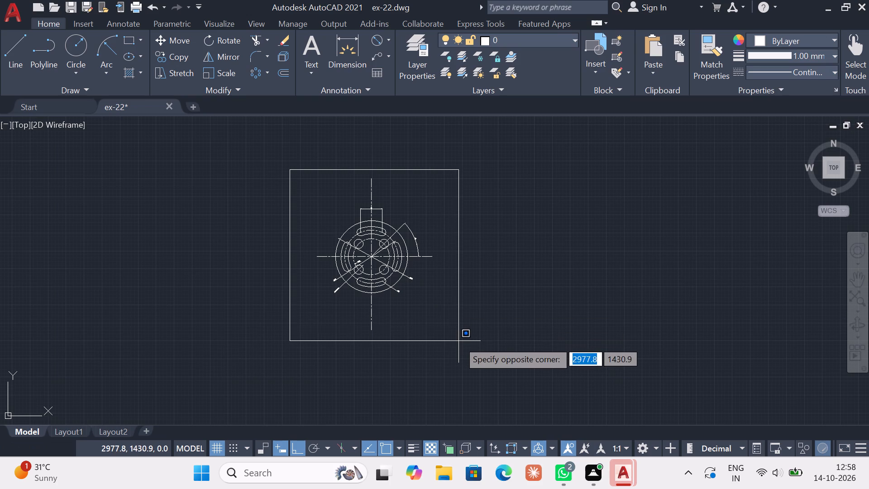
left_click(458, 346)
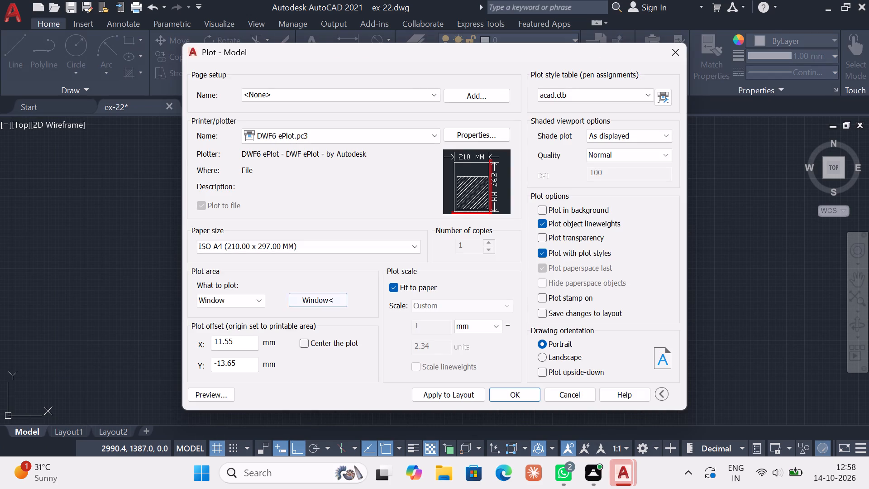
Preview the plot and output it to the Documents folder with the file name ex-22-Model.pdf.
left_click(218, 400)
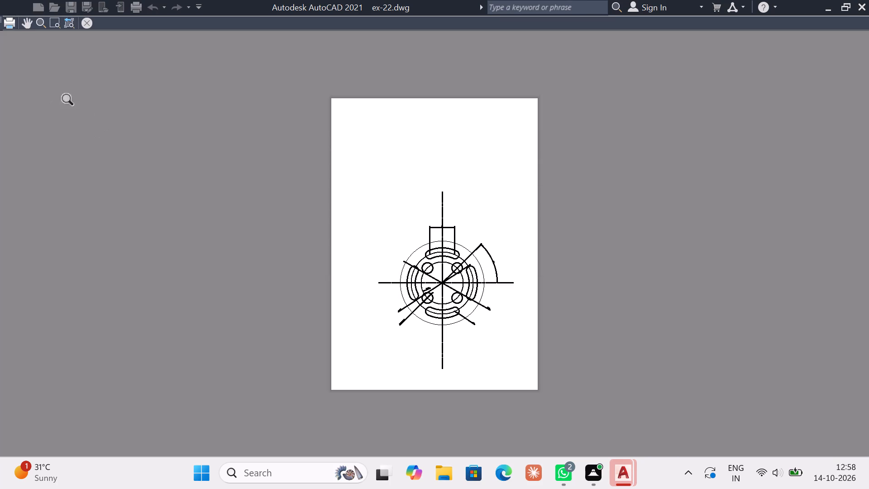
left_click(9, 24)
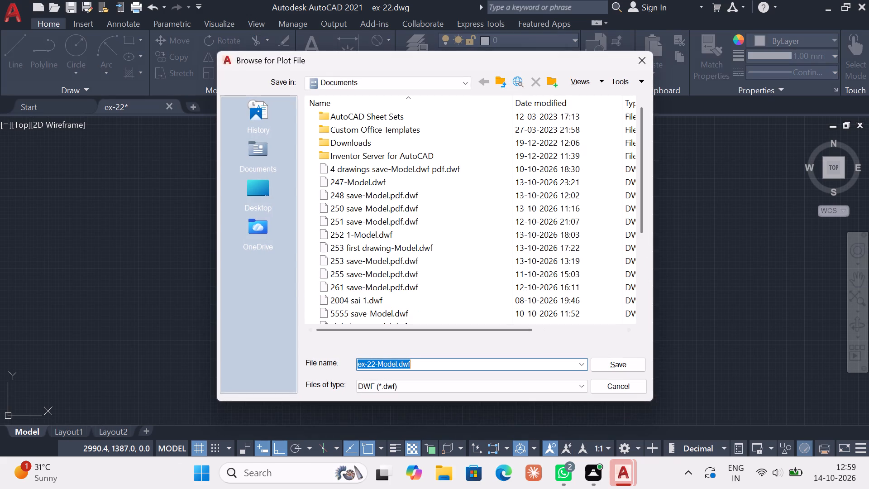
left_click(442, 363)
left_click(442, 363)
left_click(453, 364)
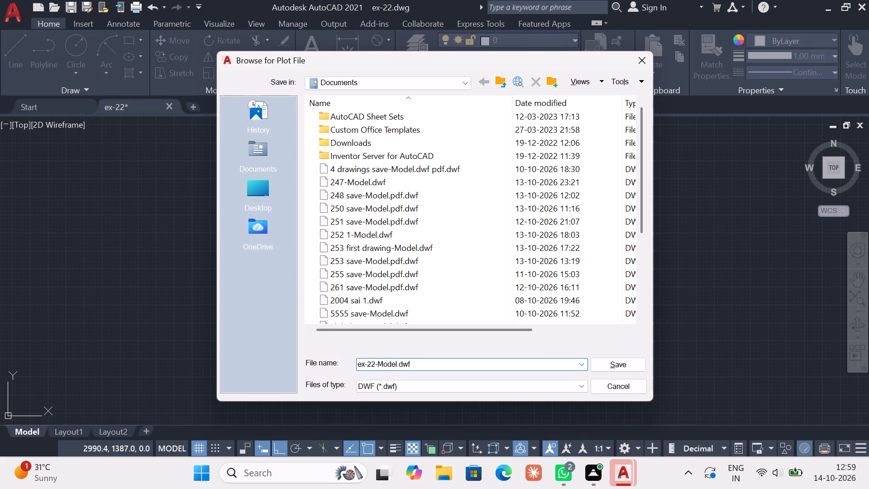
left_click(452, 364)
left_click(427, 369)
key("BackSpace")
key("BackSpace")
key("BackSpace")
type("pdf")
double_click(602, 360)
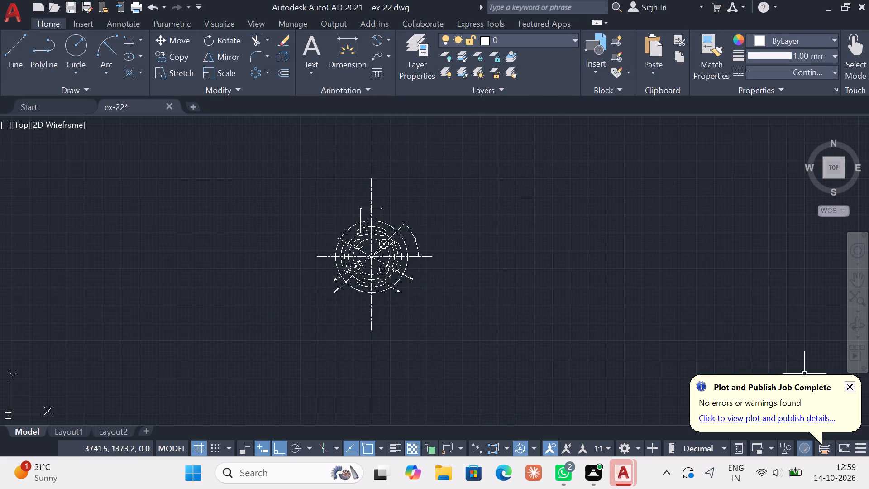
left_click(850, 387)
Switch to another open application window.
key("alt+Tab")
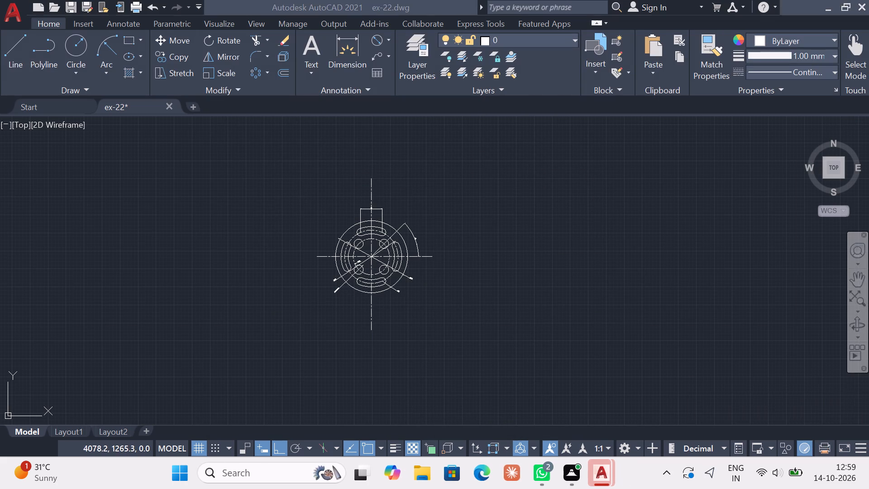